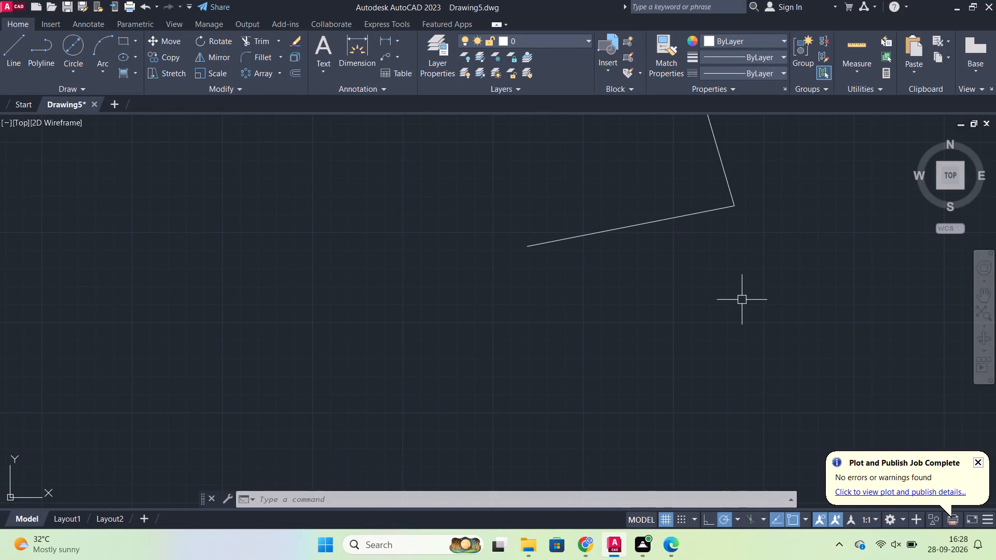
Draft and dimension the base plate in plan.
Erase all the existing line segments from the drawing.
scroll(658, 226, "down", 1)
key("ctrl+a")
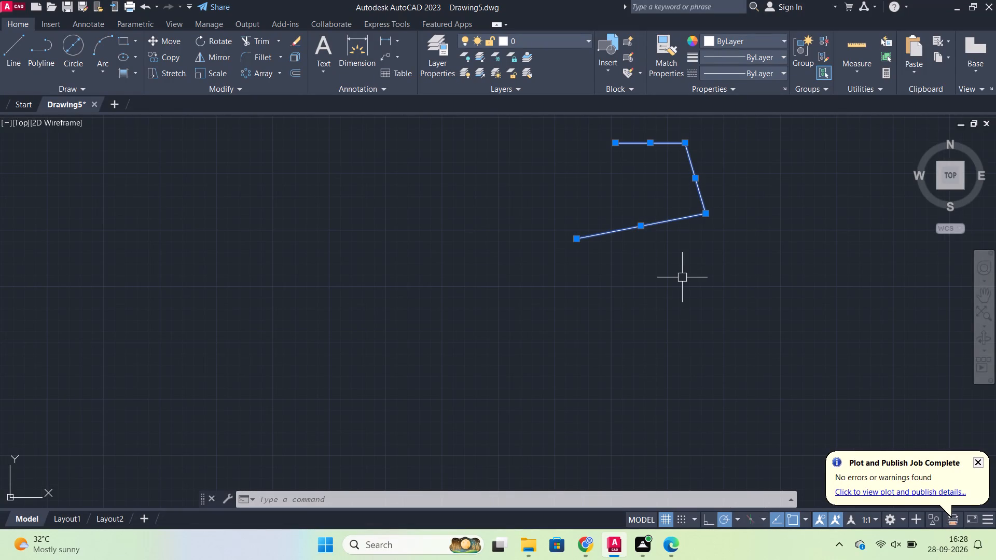
key("w")
key("BackSpace")
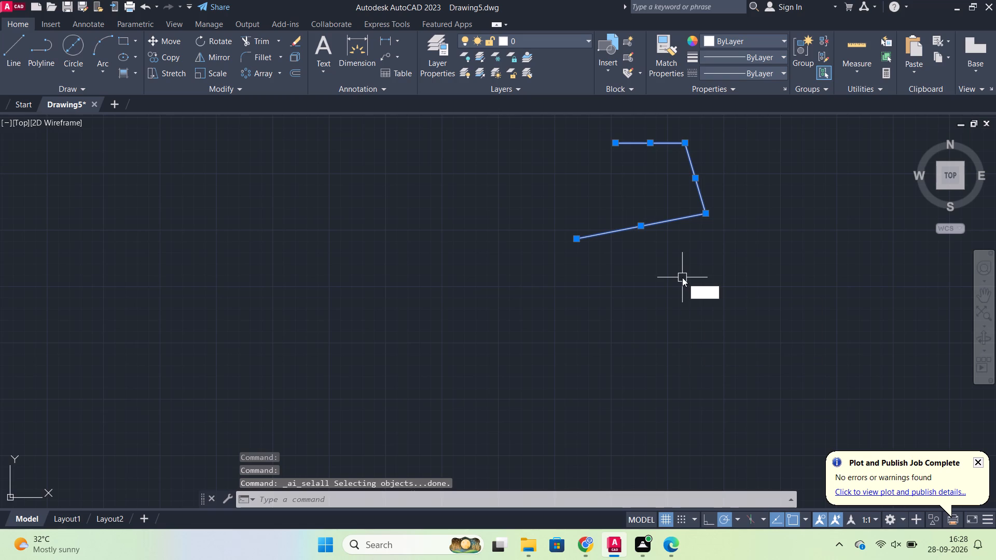
key("e")
key("Return")
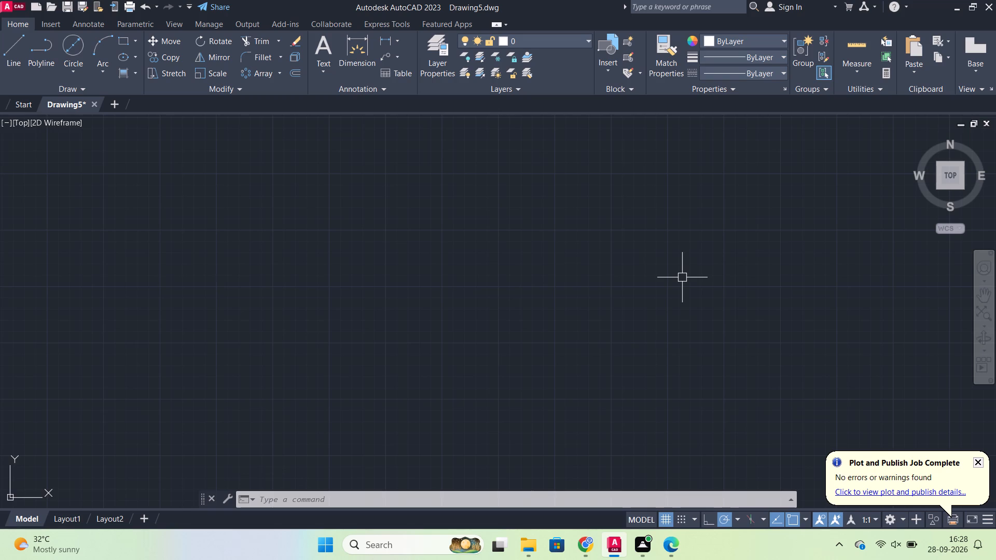
Draw a circle of diameter 48 in the empty drawing area.
key("c")
key("Return")
left_click(305, 262)
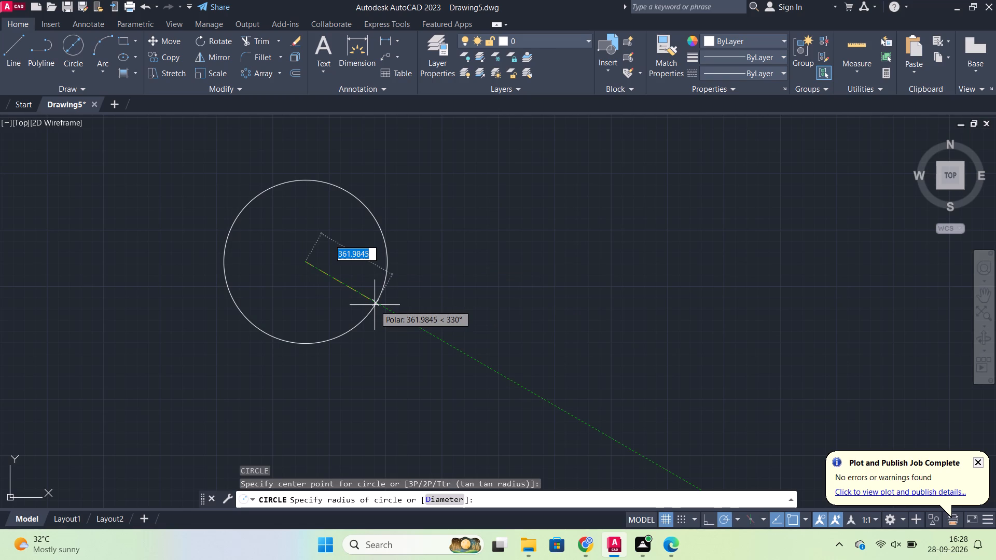
key("d")
key("Return")
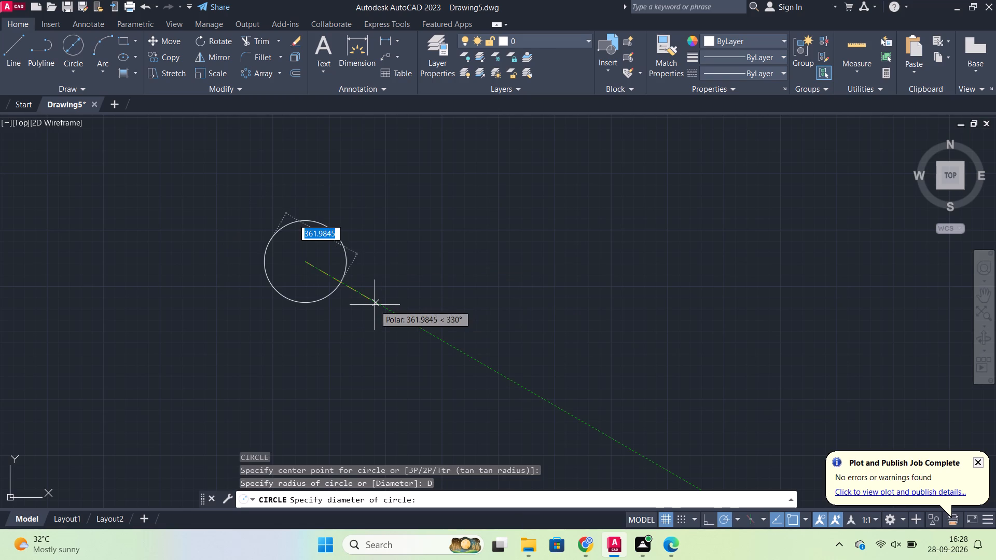
type("48")
key("Return")
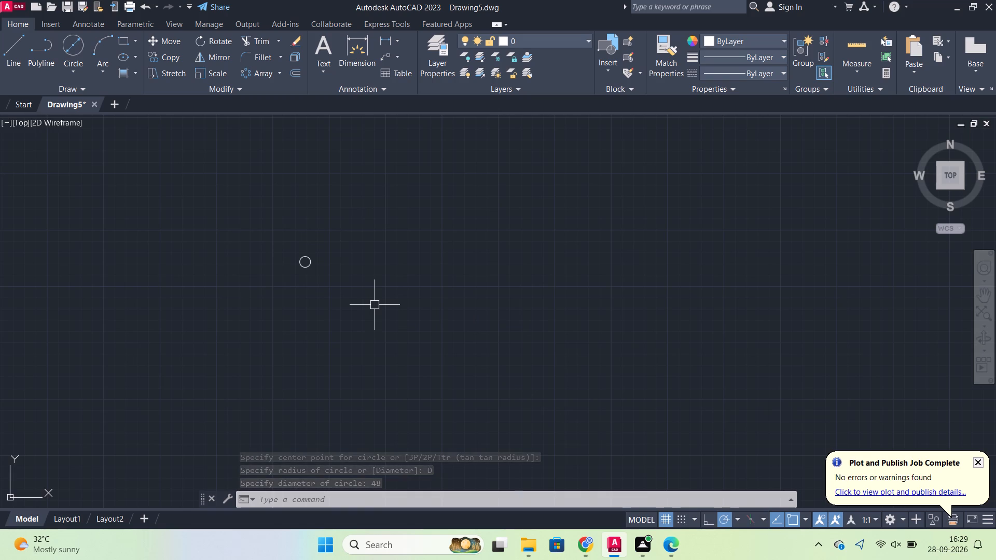
Draw a circle of diameter 32 concentric with the 48-diameter circle.
key("z")
key("Return")
key("e")
key("Return")
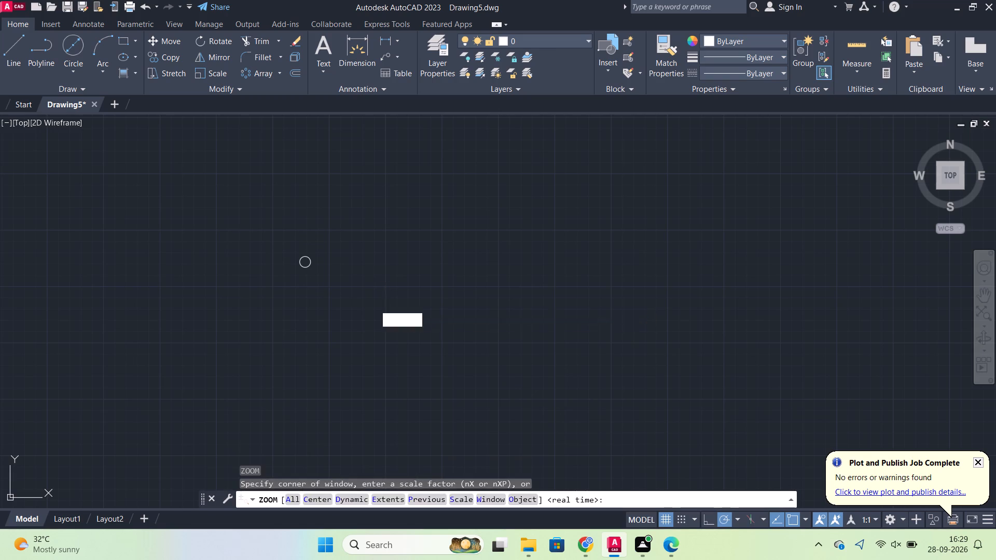
scroll(585, 283, "down", 2)
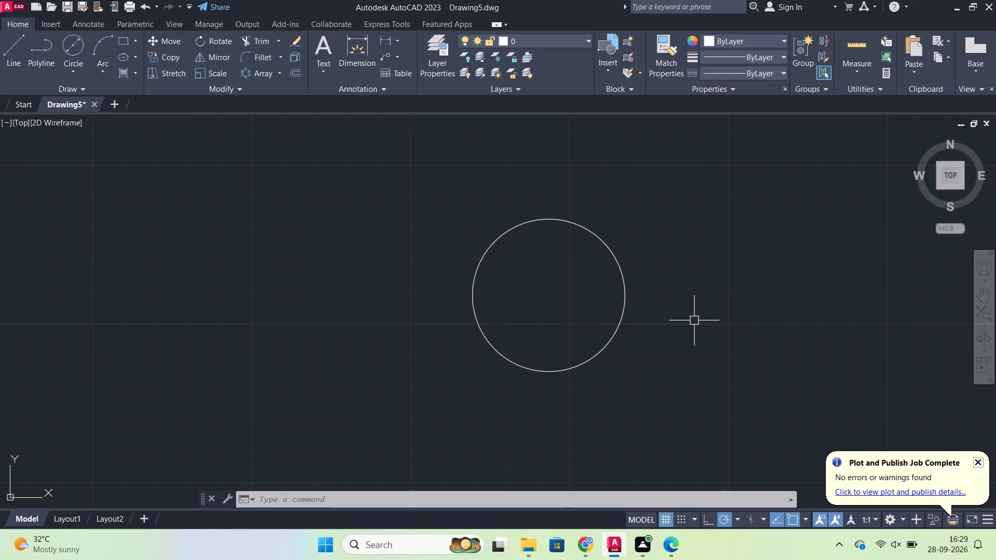
key("c")
key("Return")
left_click(548, 296)
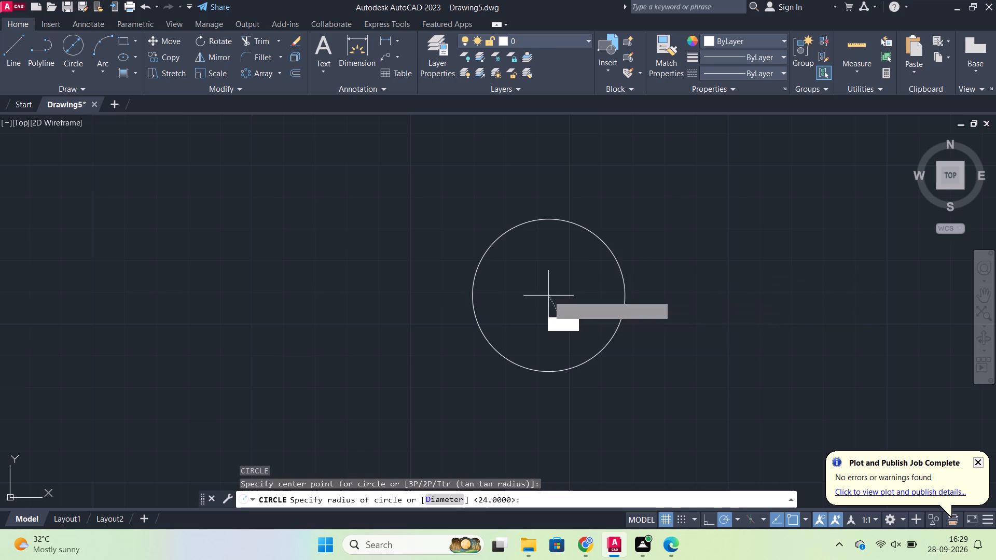
key("d")
key("Return")
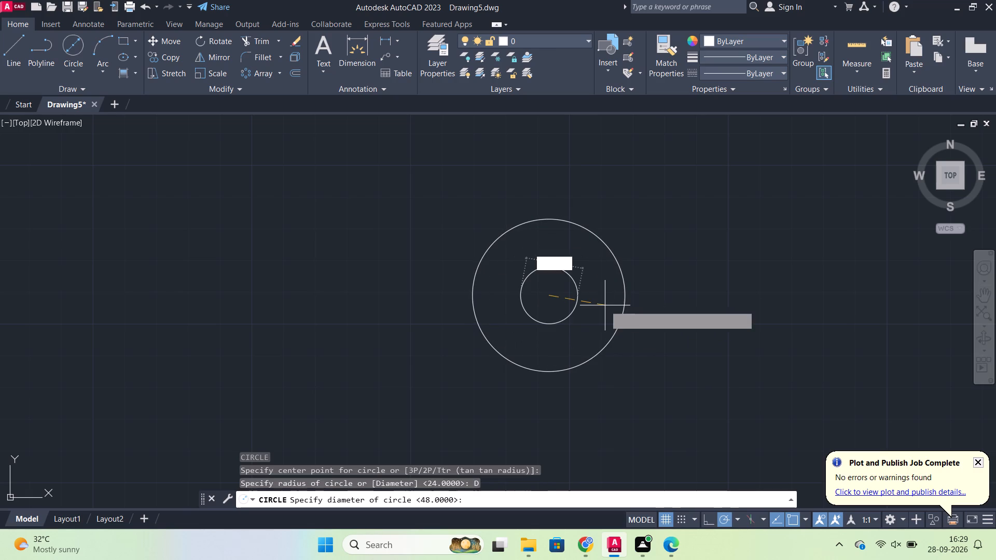
type("32")
key("Return")
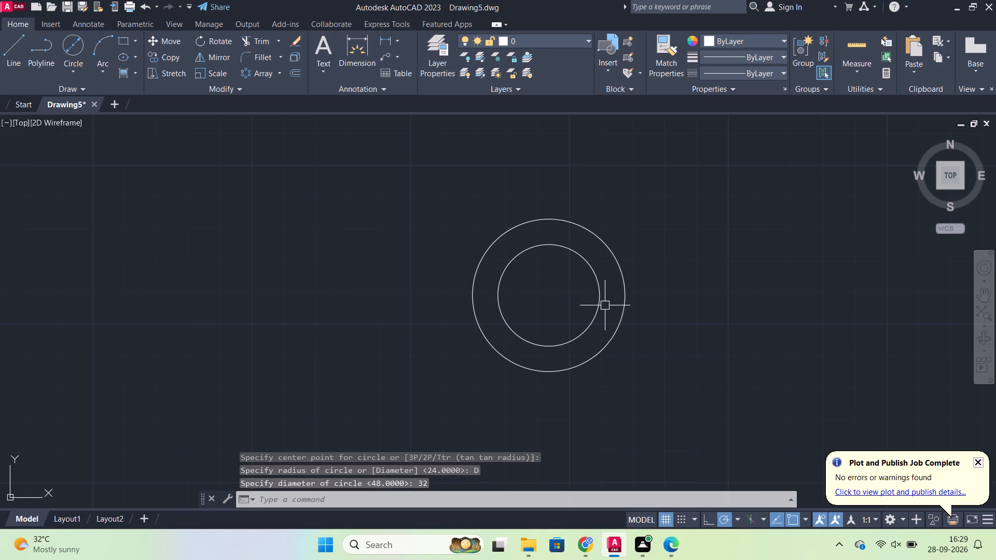
Draw a third concentric circle of diameter 22 at the same centre.
key("space")
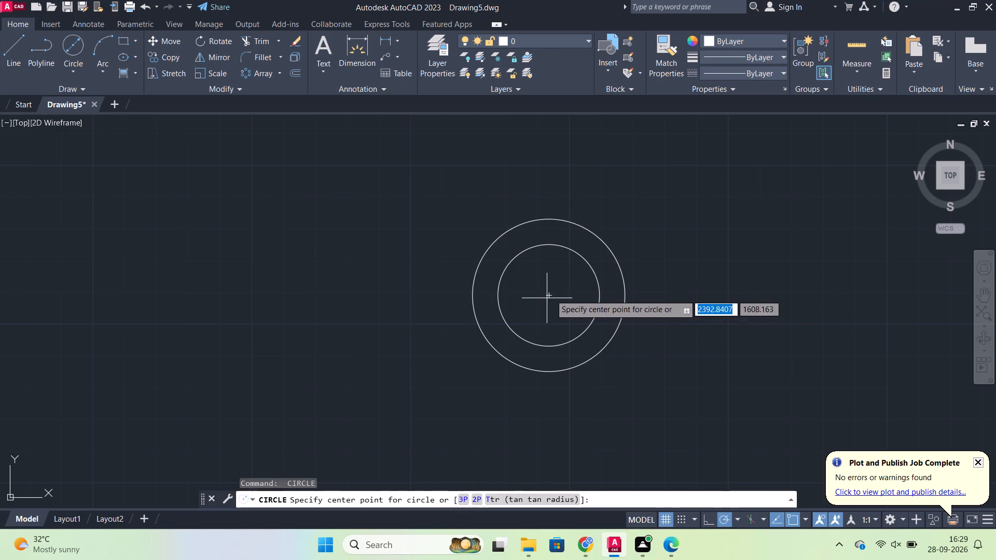
left_click(550, 295)
key("d")
key("Return")
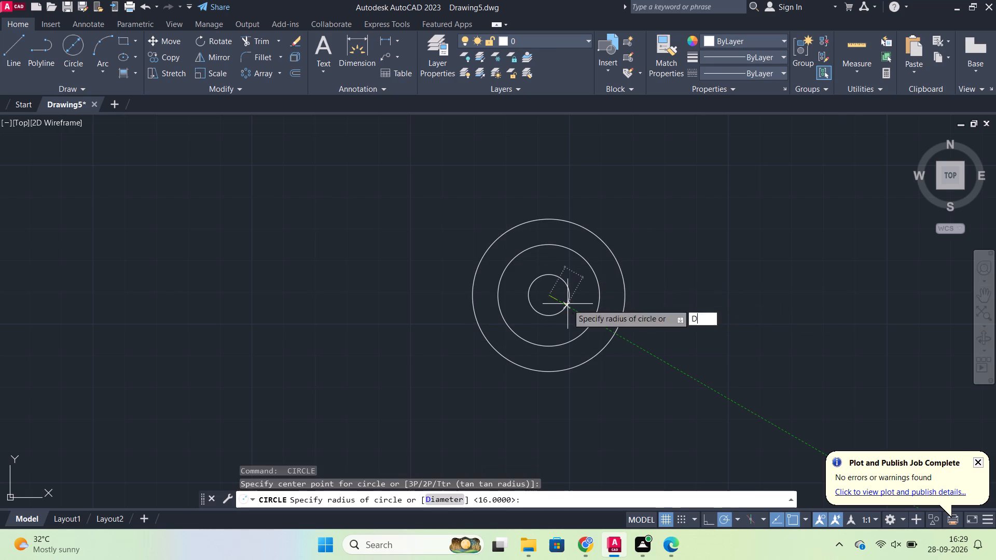
type("22")
key("Return")
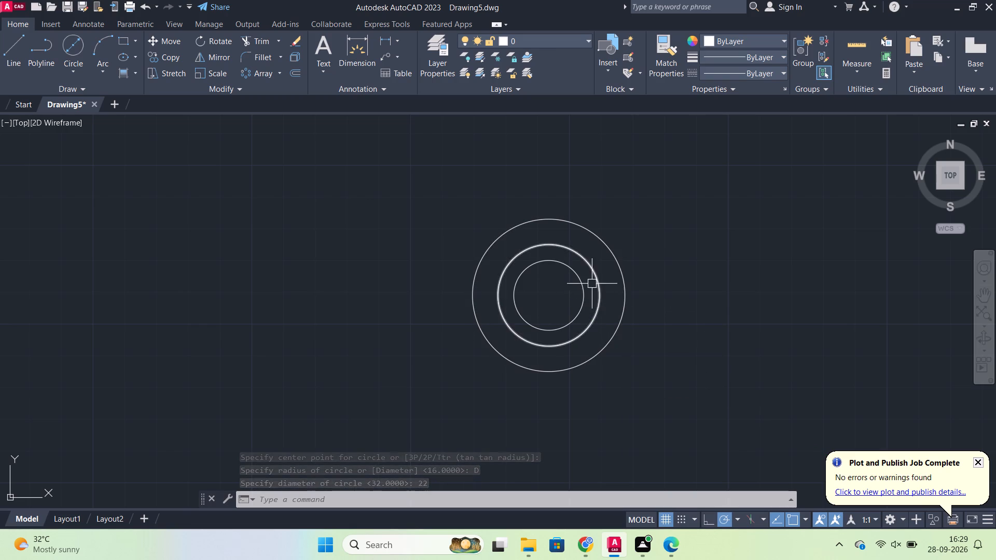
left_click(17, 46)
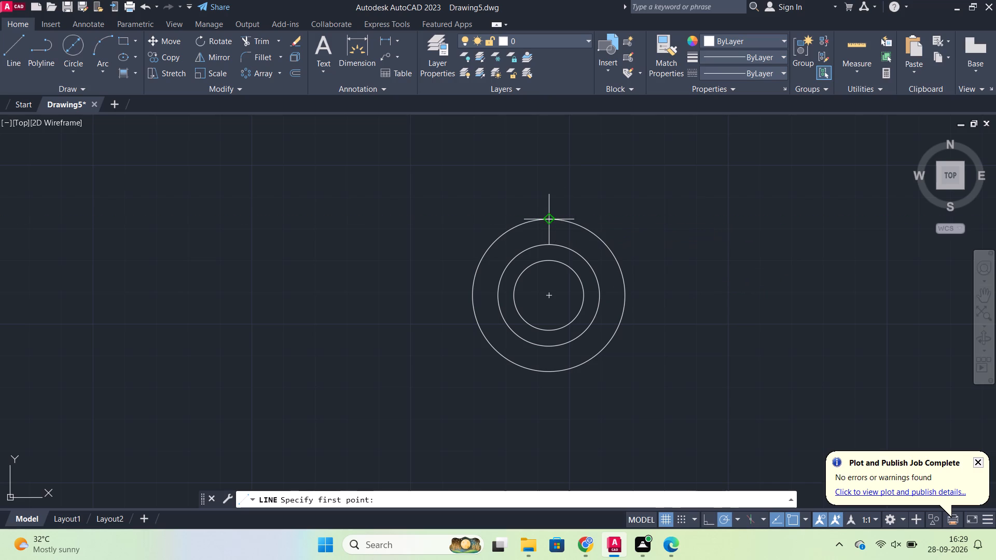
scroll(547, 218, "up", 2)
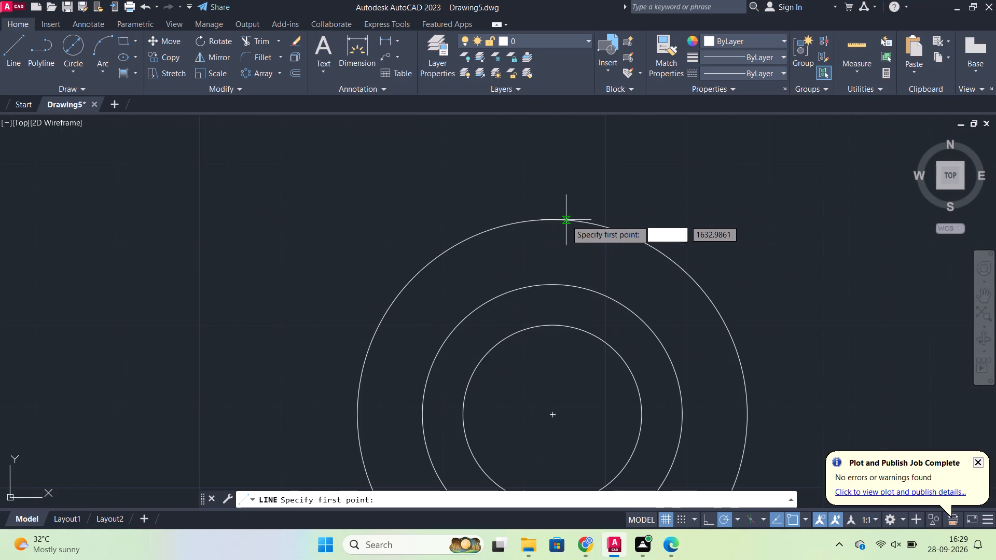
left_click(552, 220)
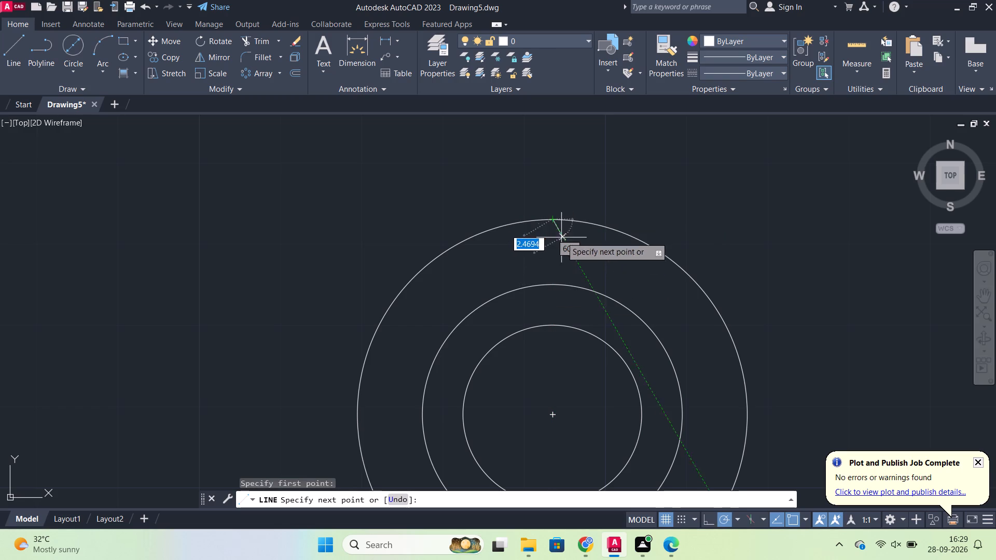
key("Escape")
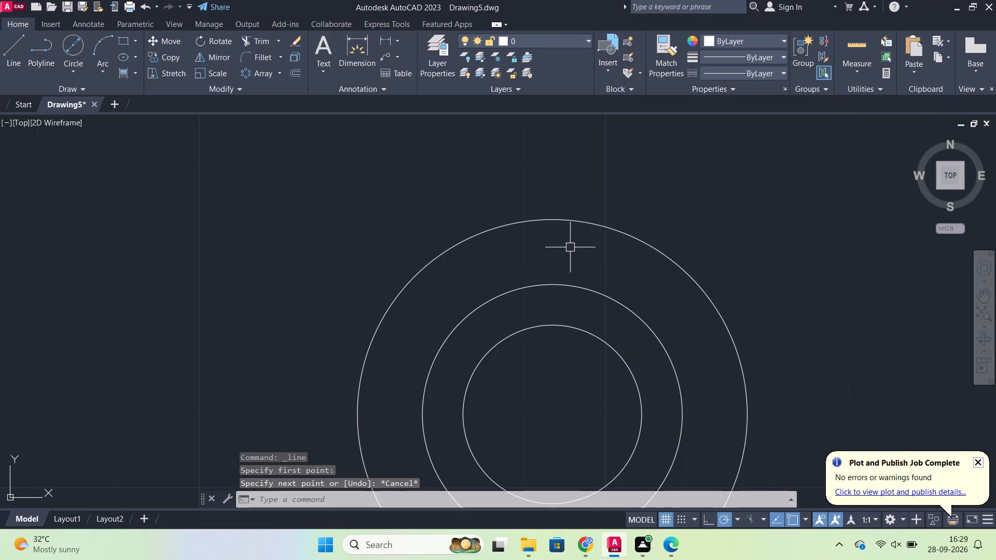
Draw a vertical line from the top quadrant of the 32-diameter circle to the top quadrant of the 22-diameter circle.
key("space")
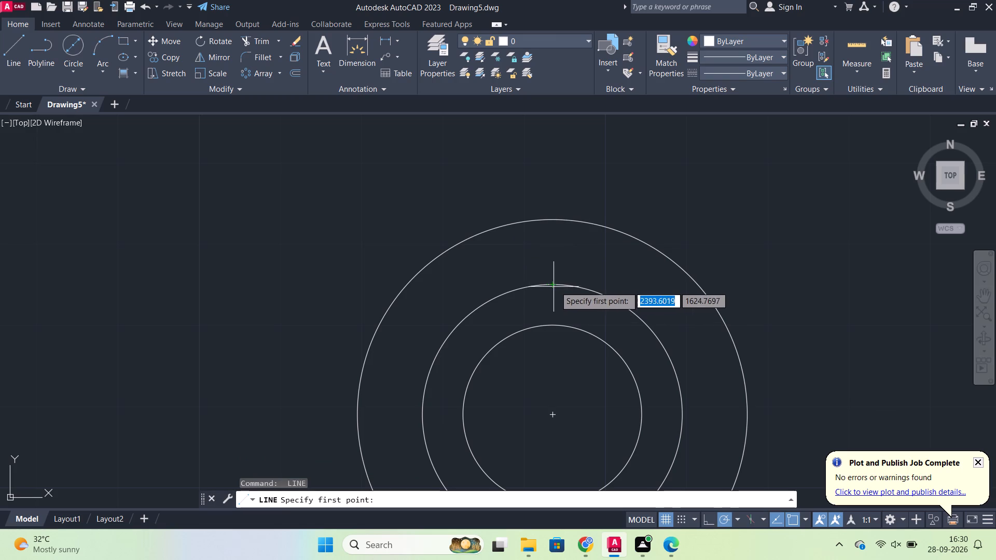
left_click(555, 286)
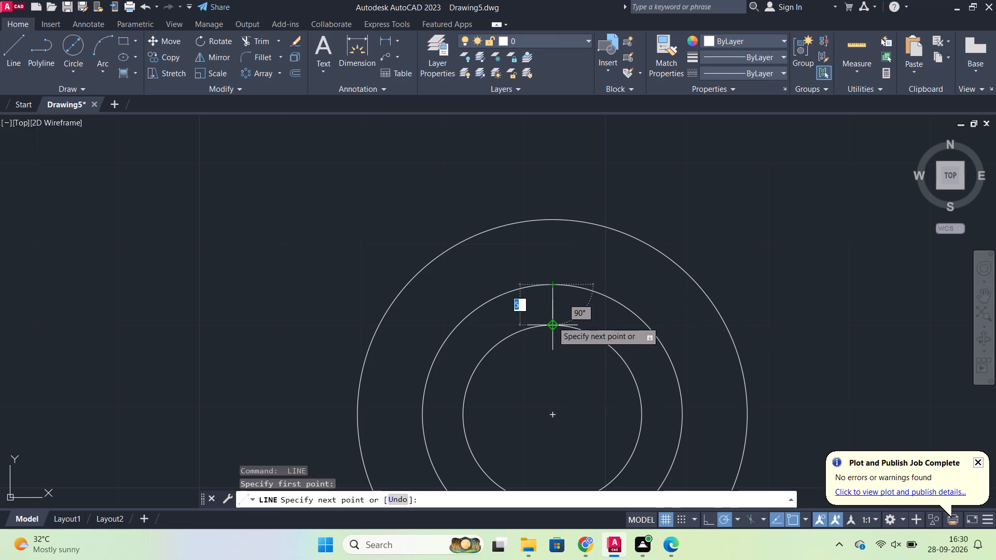
left_click(552, 321)
key("Escape")
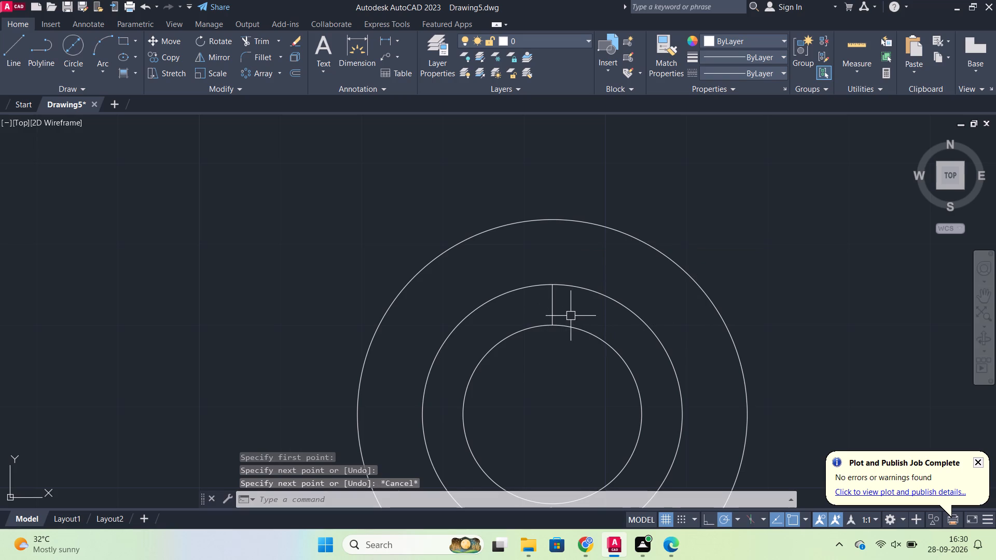
Lengthen the vertical line's lower end past the 22-diameter circle to a point inside it, above the centre.
left_click(553, 303)
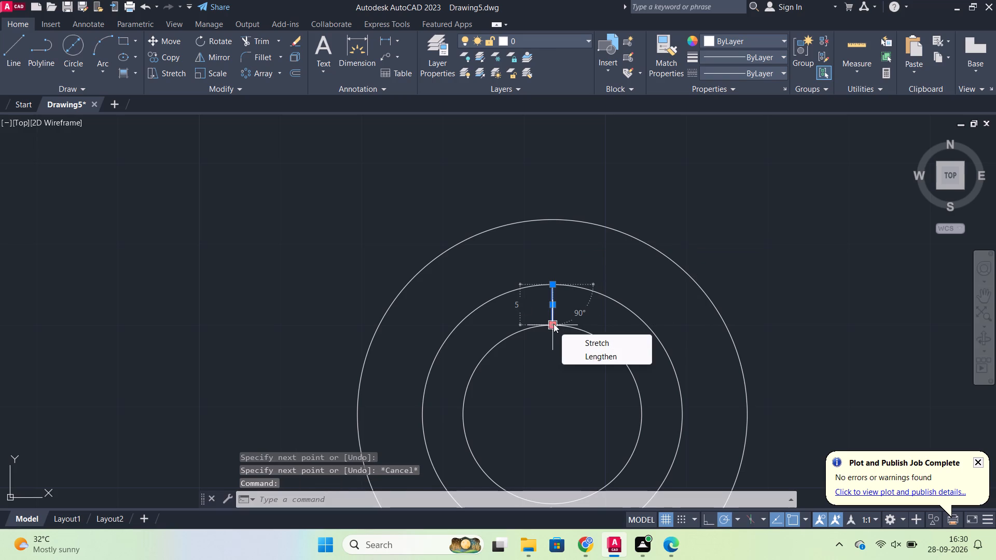
left_click(569, 358)
left_click(558, 369)
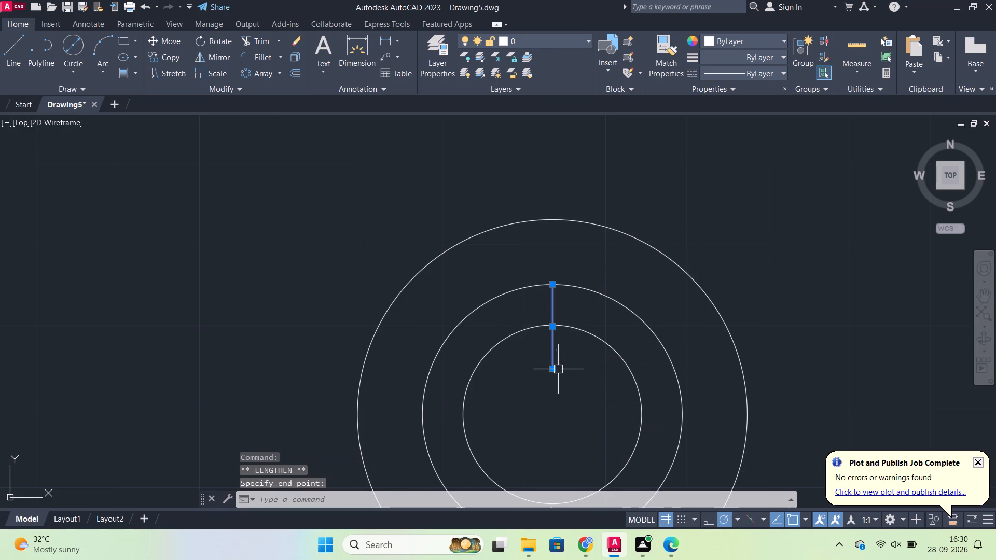
key("Escape")
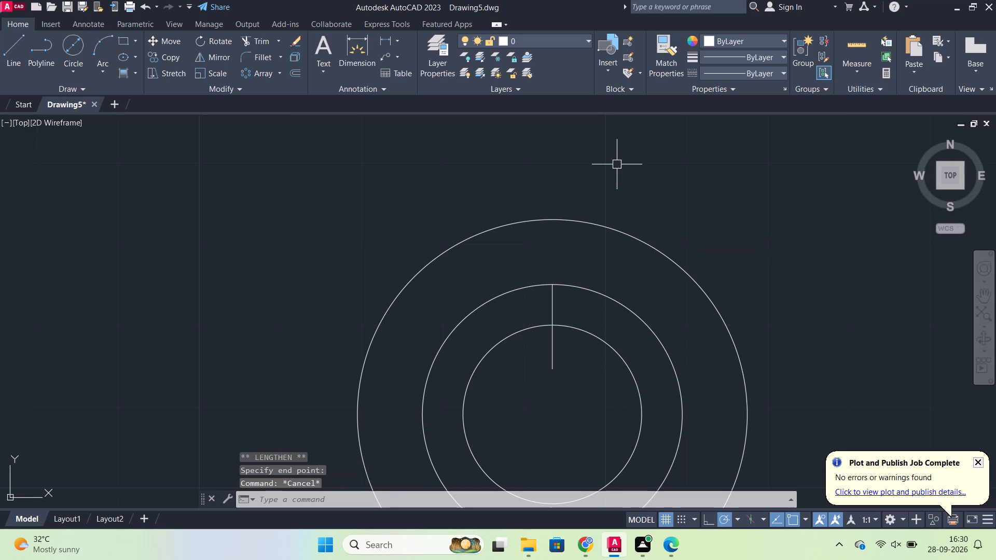
Offset the vertical line by 2 to each side using the Through option.
key("o")
key("Return")
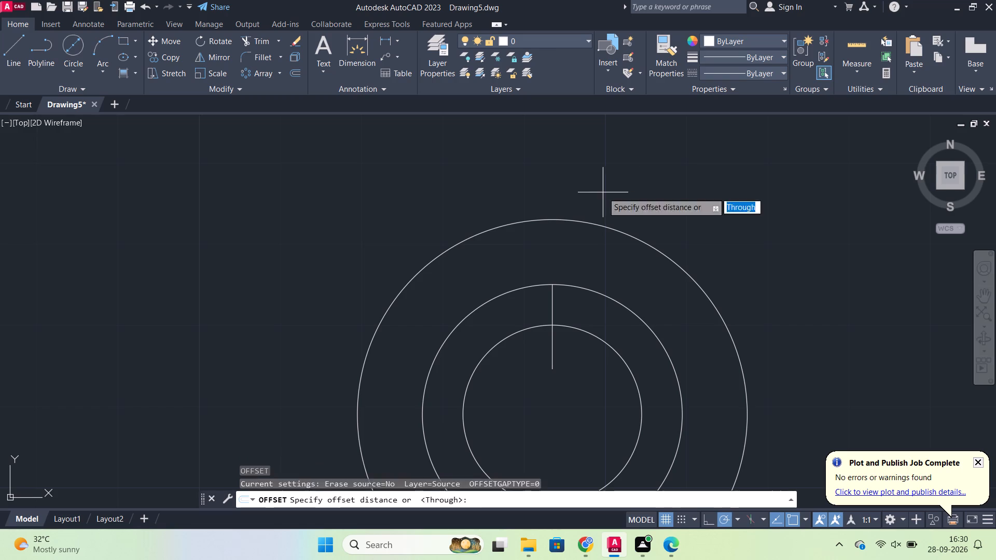
key("Return")
left_click(552, 305)
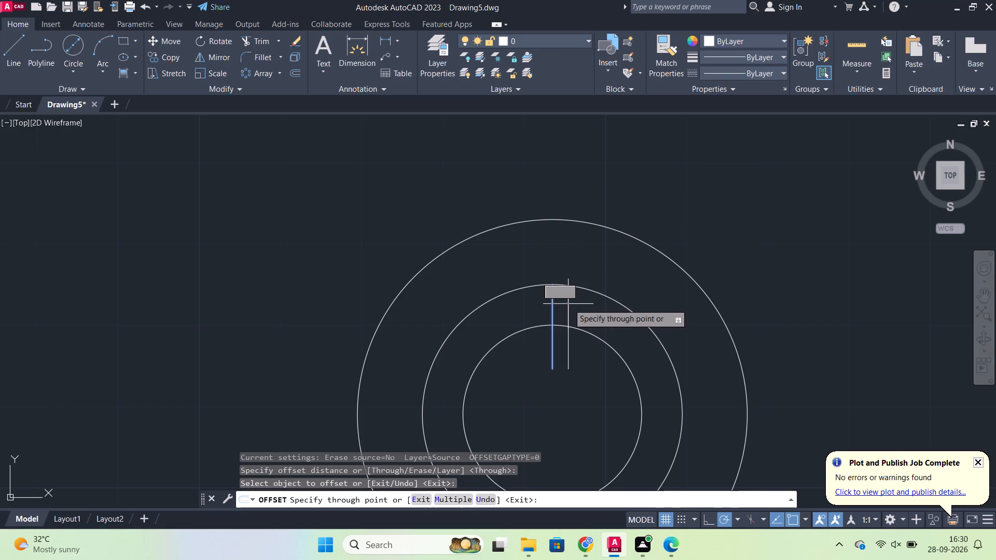
key("2")
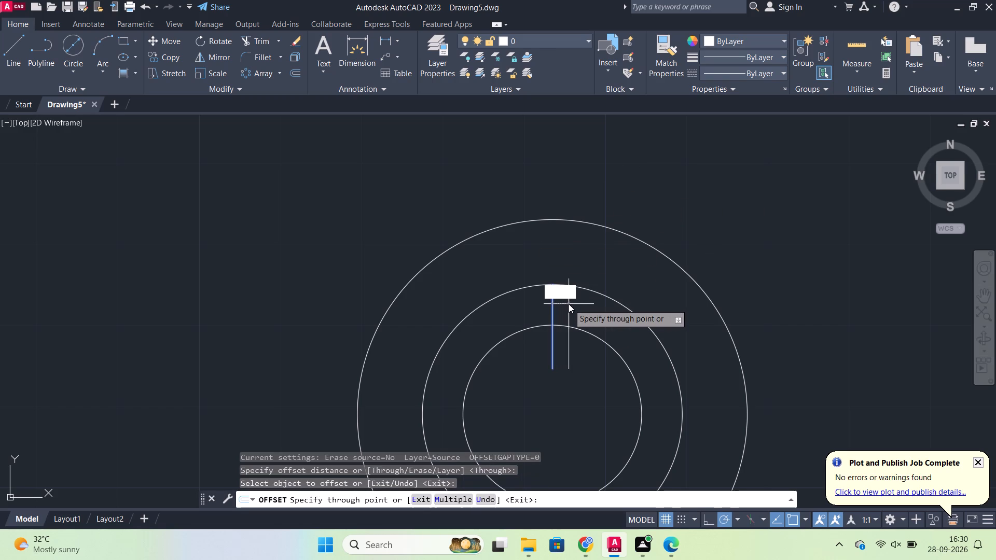
key("Return")
left_click(557, 315)
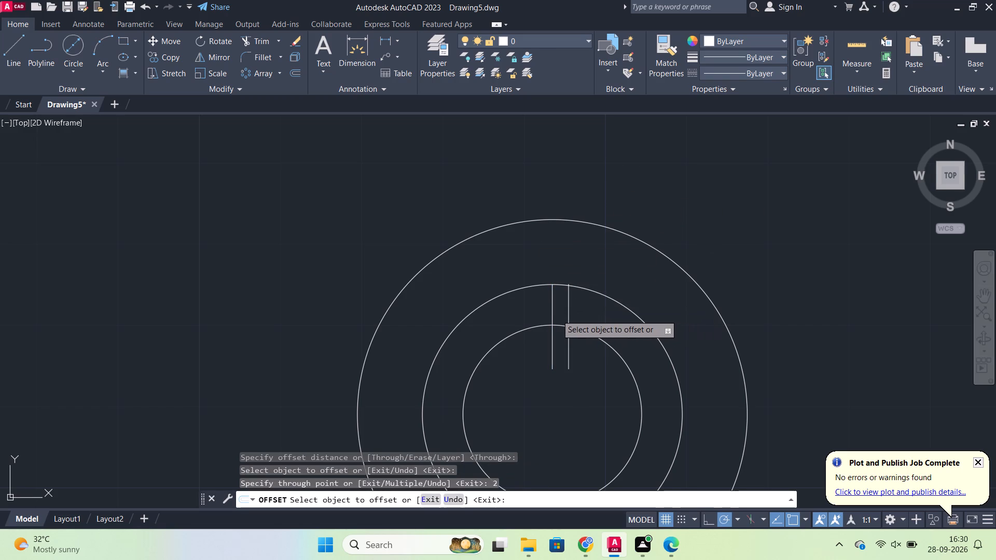
type("2.")
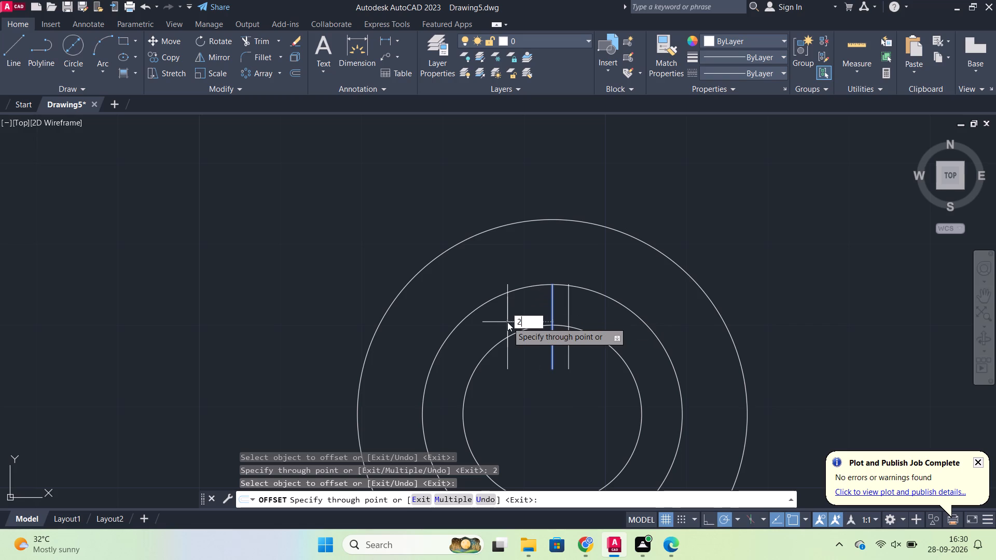
key("BackSpace")
key("Return")
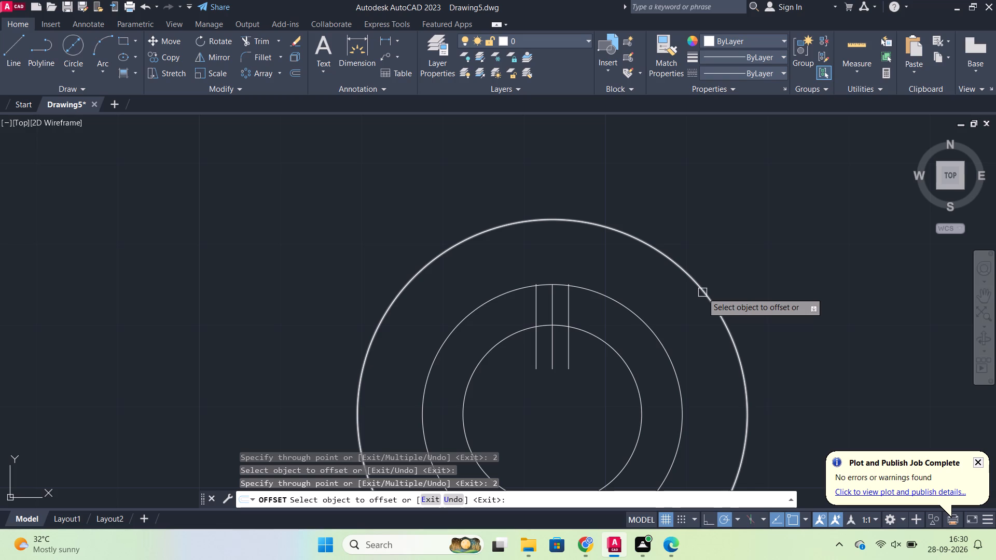
scroll(646, 333, "down", 1)
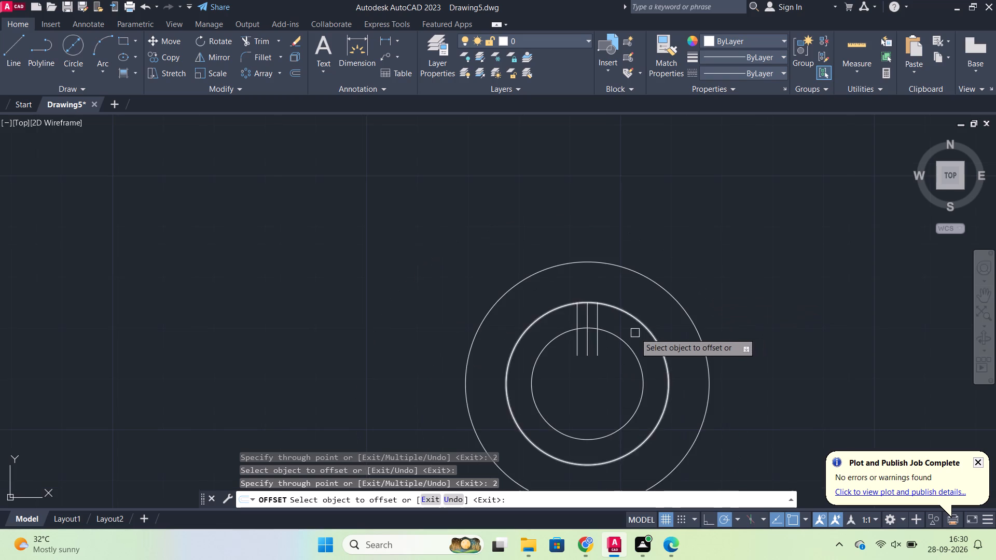
scroll(631, 333, "up", 1)
key("Escape")
Trim the portions of the three vertical lines that lie inside the 22-diameter circle.
type("TR")
key("Return")
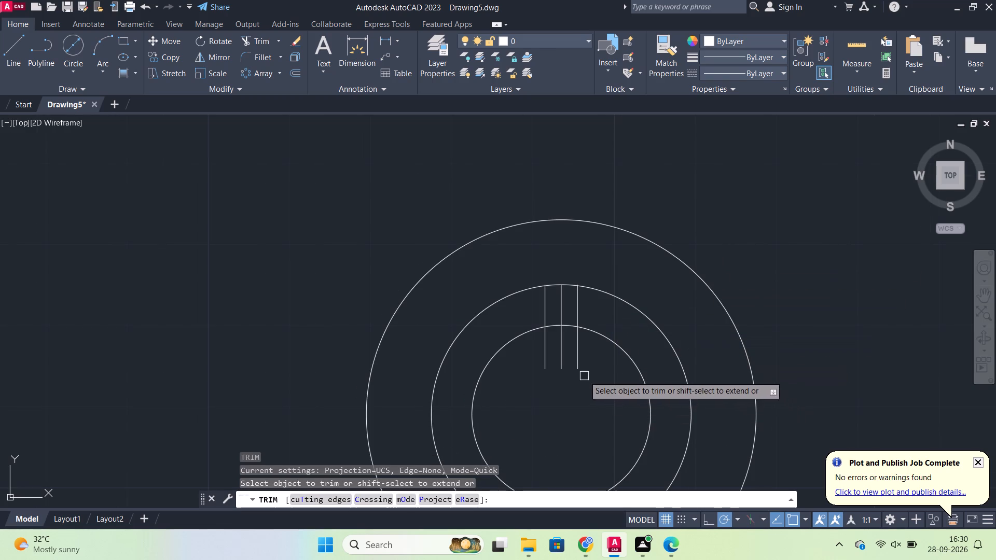
left_click(577, 354)
left_click(560, 351)
left_click(547, 344)
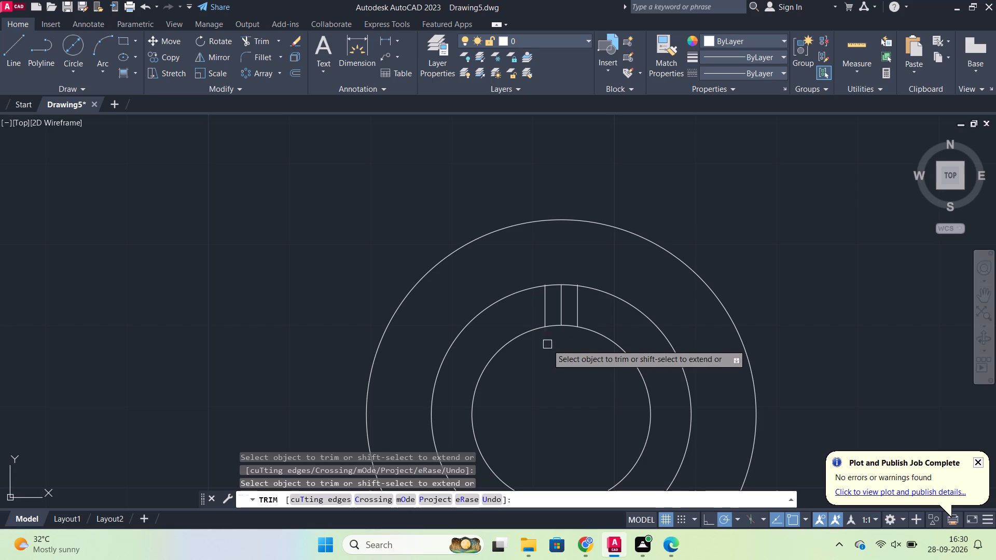
Trim away the middle vertical line between the 32- and 22-diameter circles, leaving the two offset lines.
left_click(563, 302)
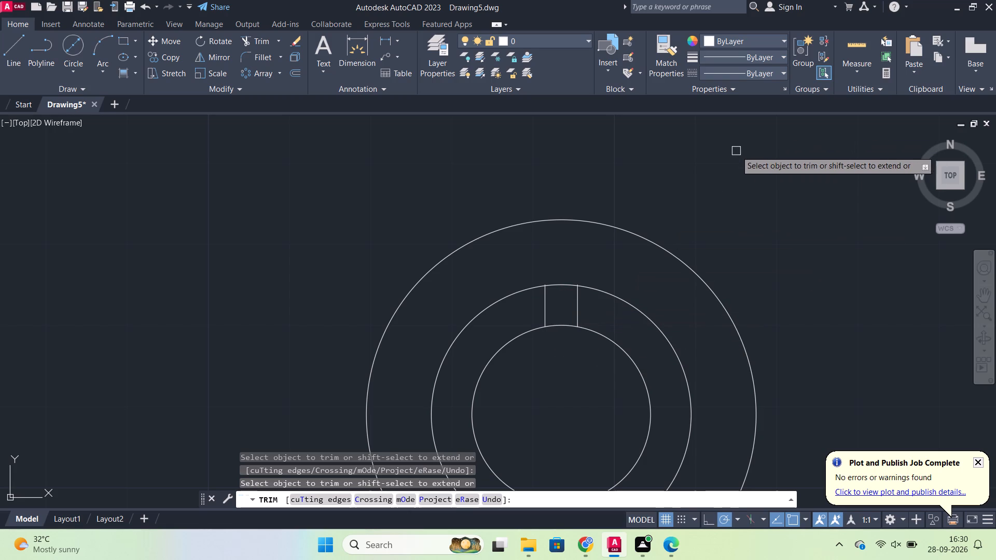
key("Escape")
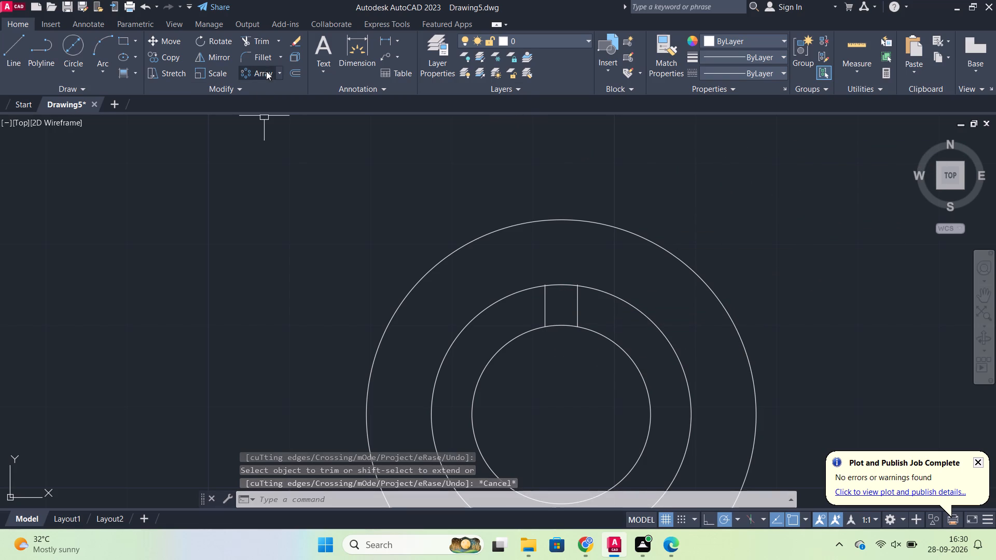
Create a polar array of the two vertical slot lines around the circles' common centre with 8 items over 360 degrees.
left_click(247, 71)
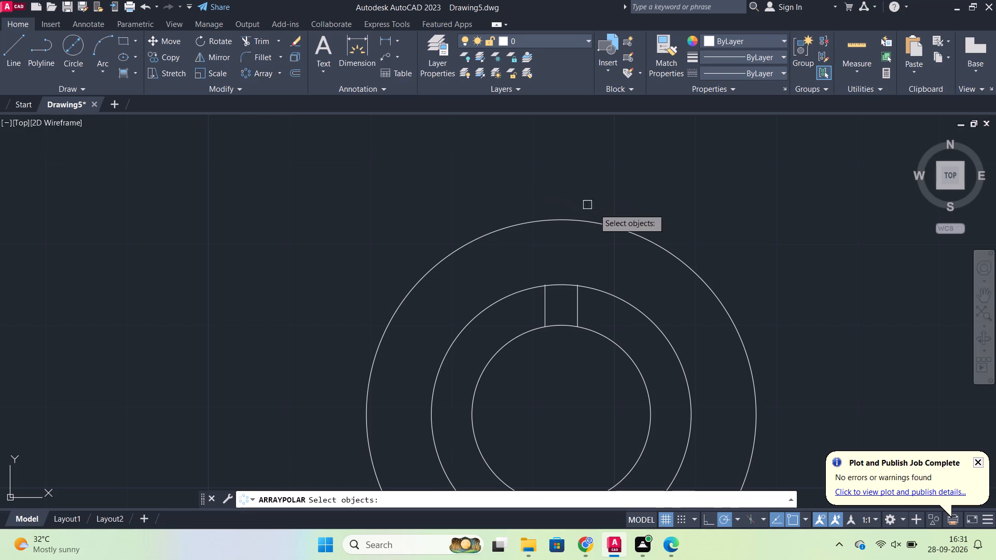
left_click(247, 74)
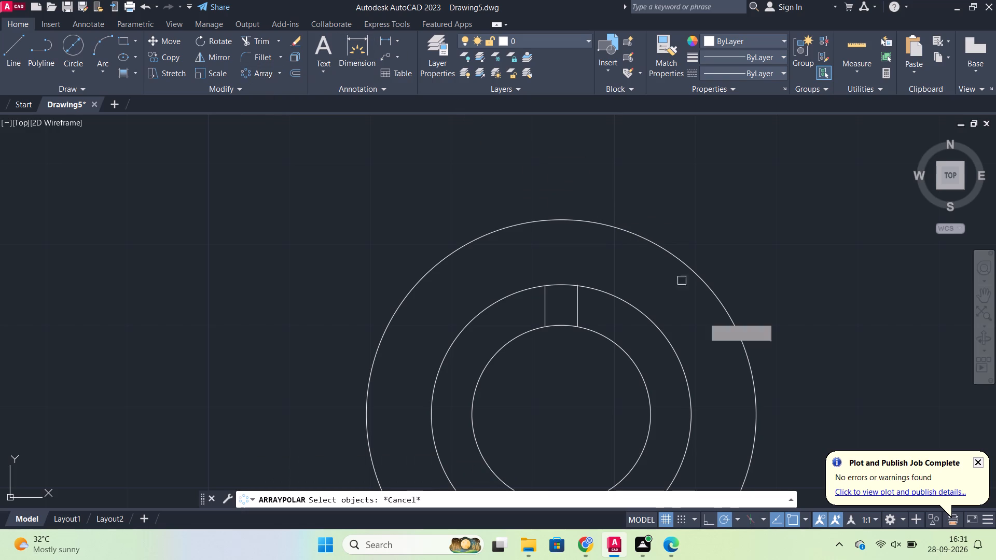
scroll(680, 413, "down", 1)
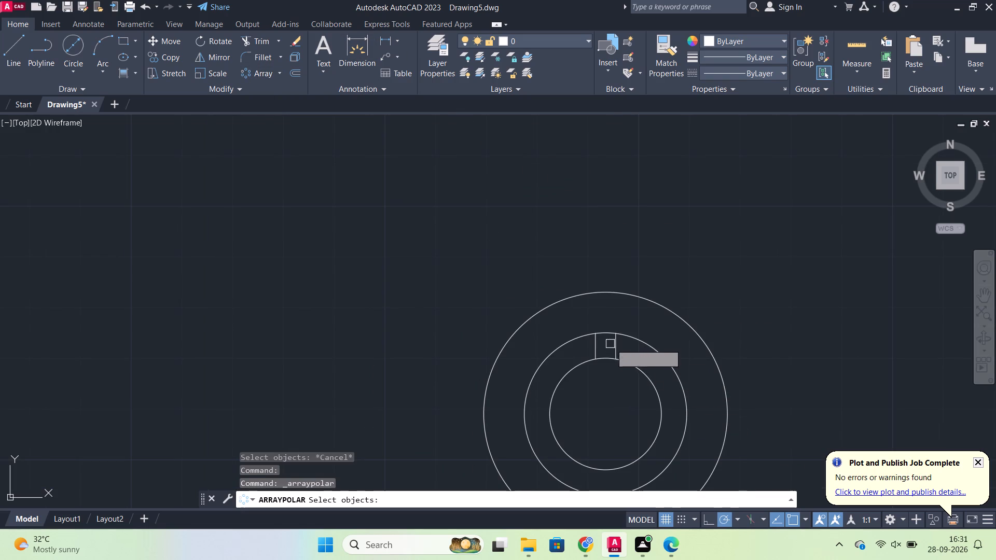
left_click(614, 341)
left_click(595, 344)
key("Return")
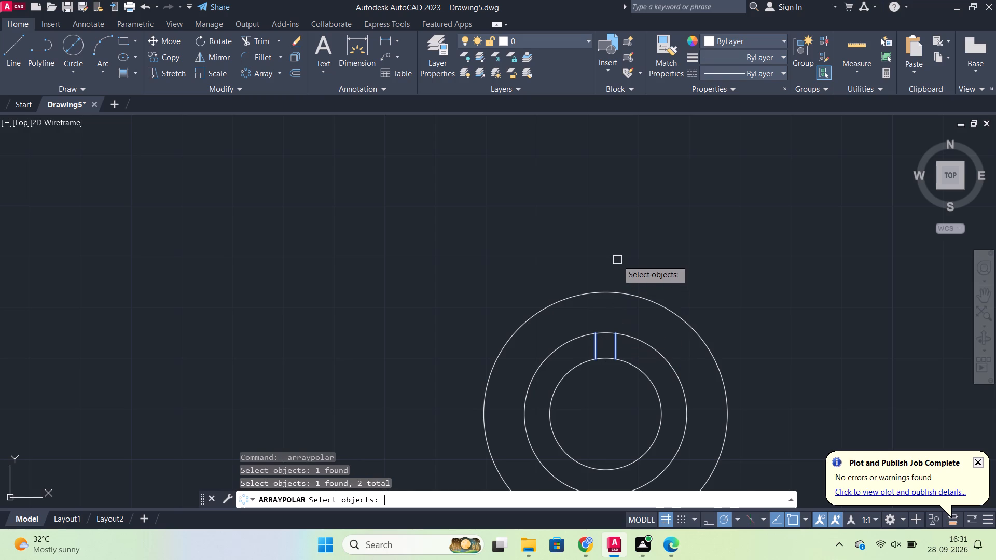
left_click(604, 415)
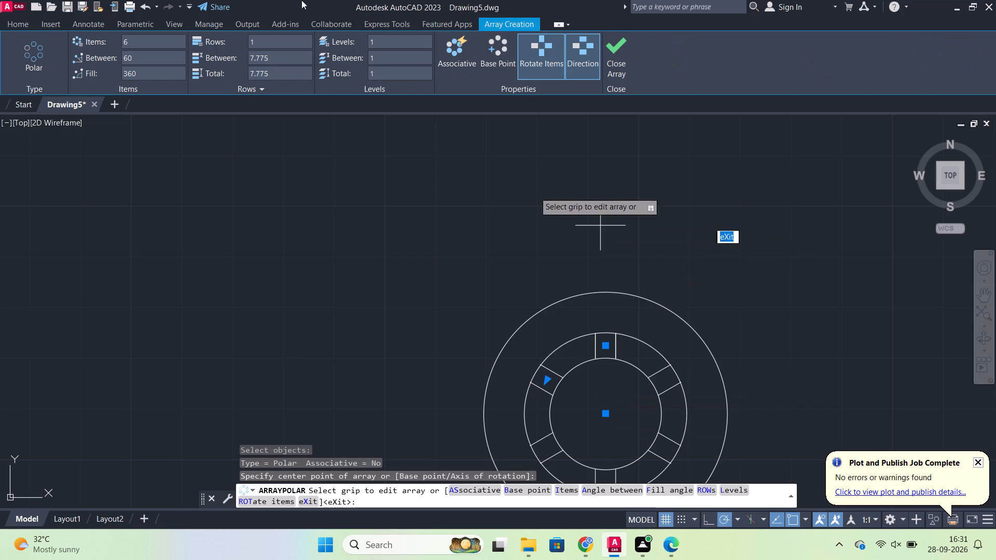
left_click(174, 43)
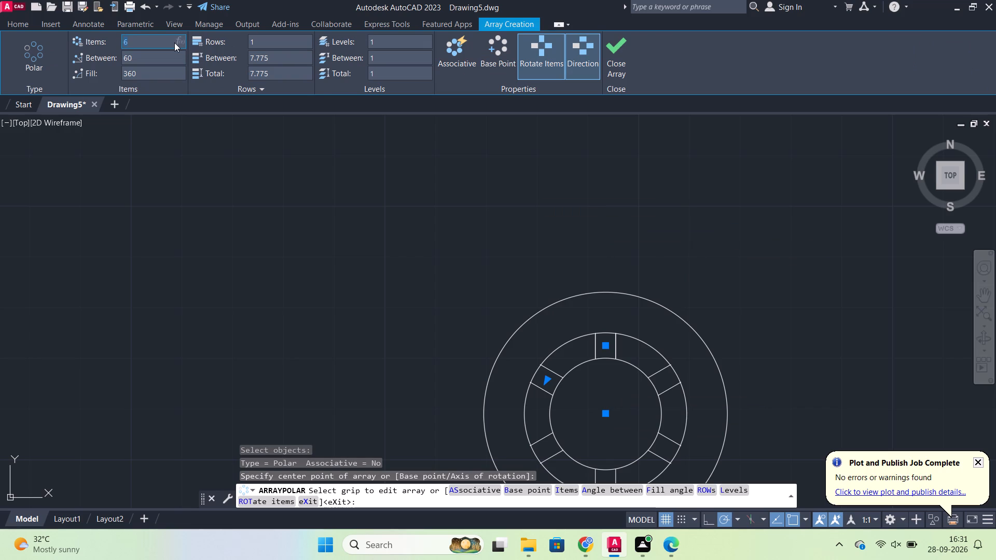
key("8")
key("Return")
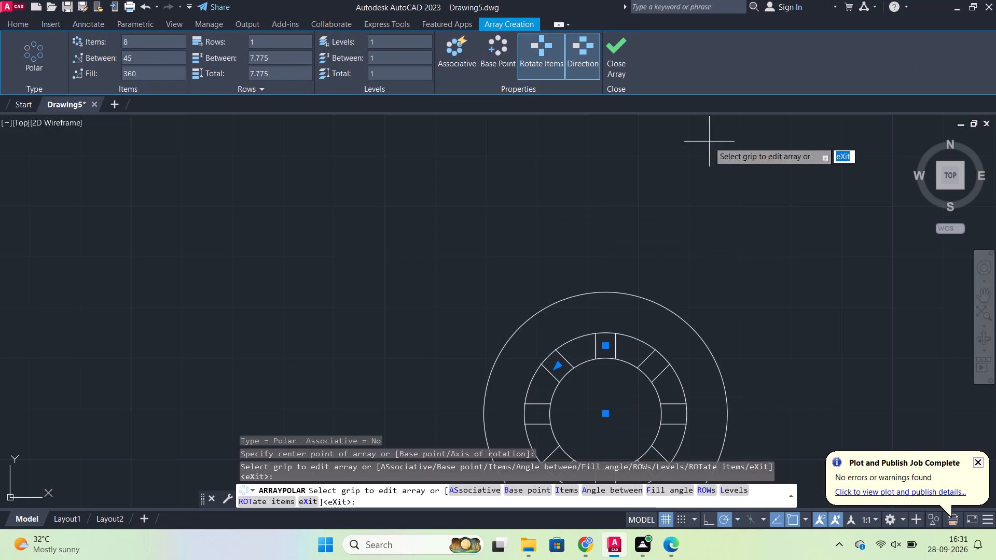
left_click(629, 66)
left_click(627, 62)
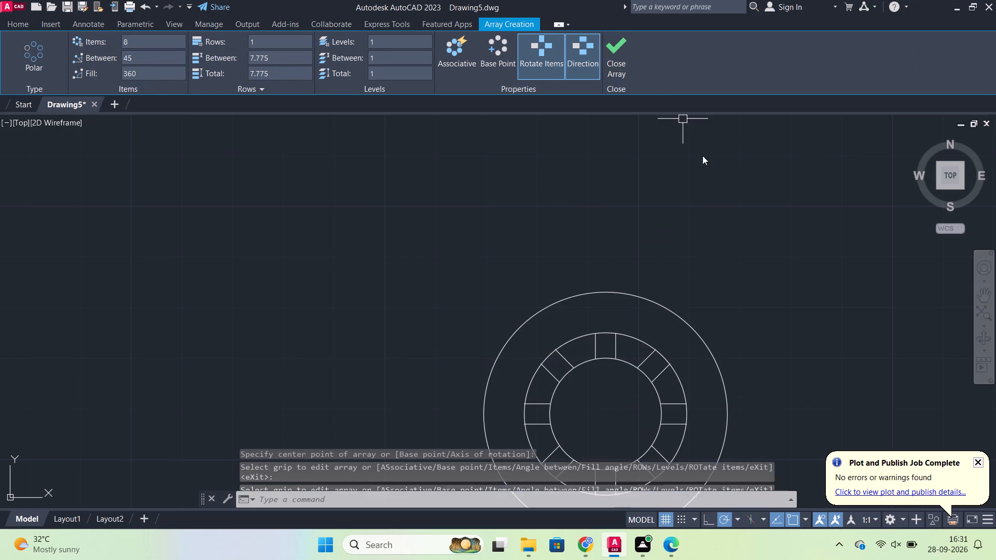
Trim the 22-diameter circle's arcs between the paired lines of all eight slots to open the slots inward.
scroll(744, 274, "down", 1)
scroll(760, 291, "up", 1)
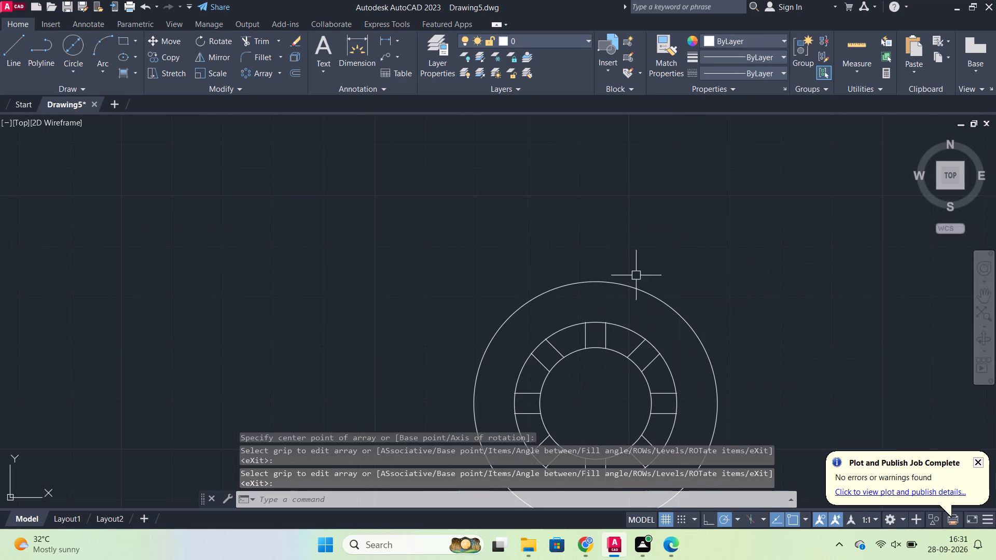
middle_click_drag(875, 411, 771, 313)
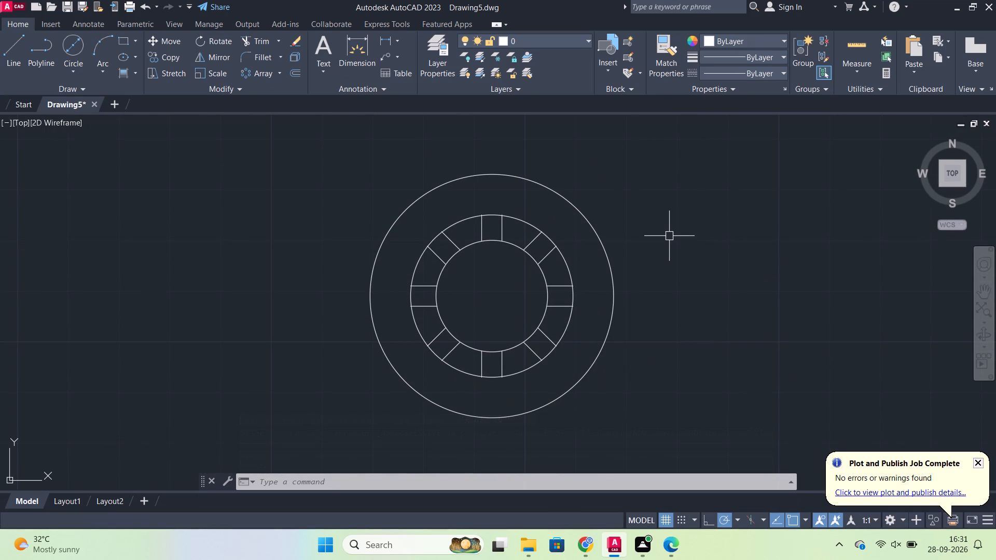
type("TR")
key("Return")
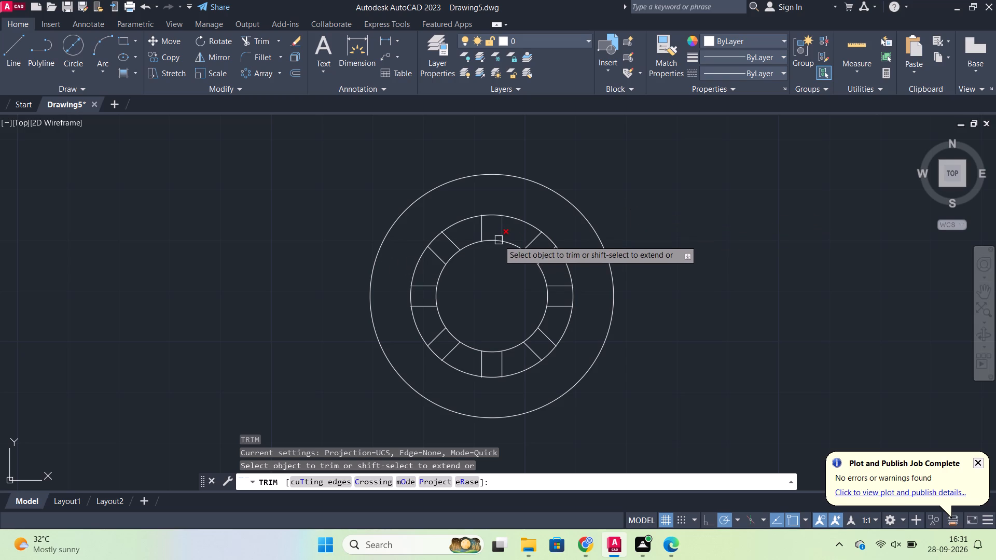
left_click(453, 260)
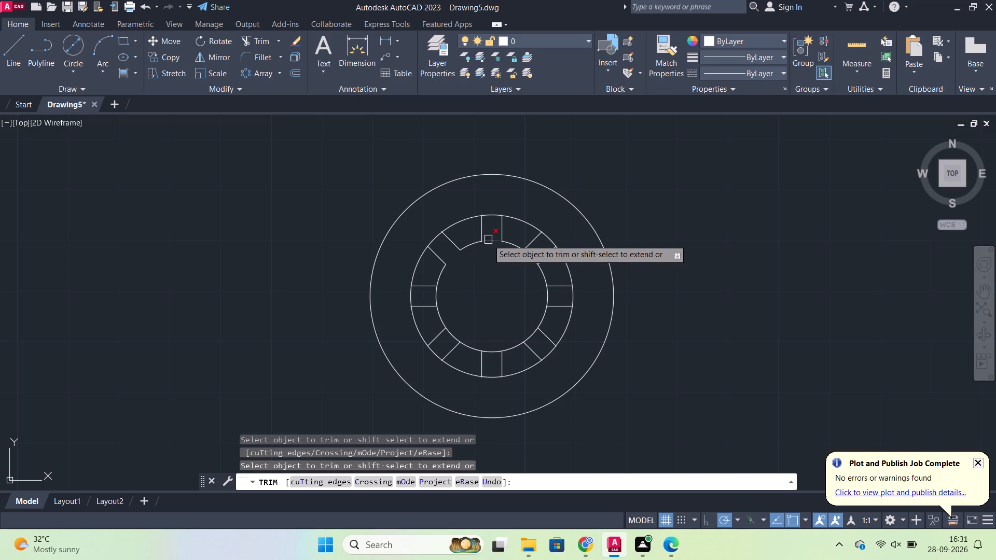
left_click(488, 240)
left_click(530, 257)
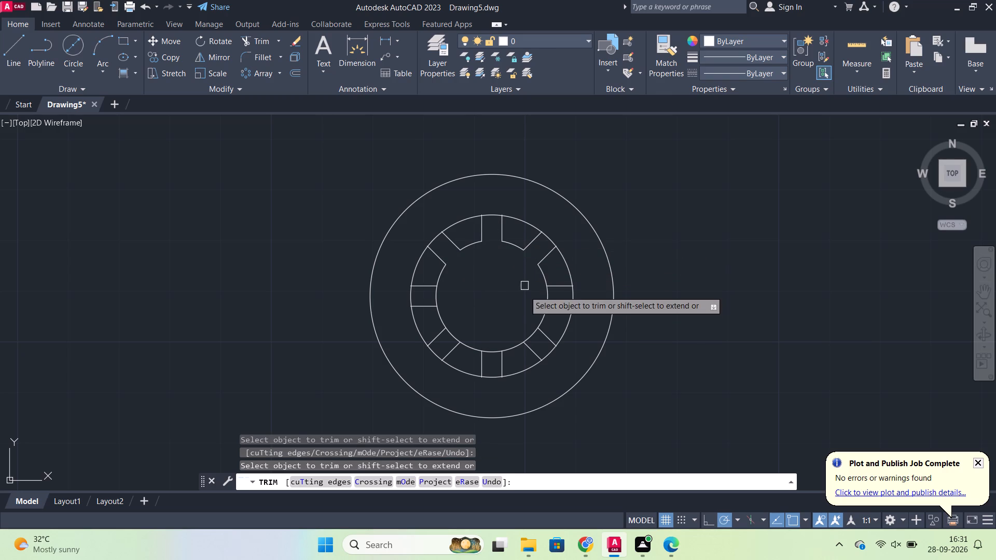
left_click(547, 294)
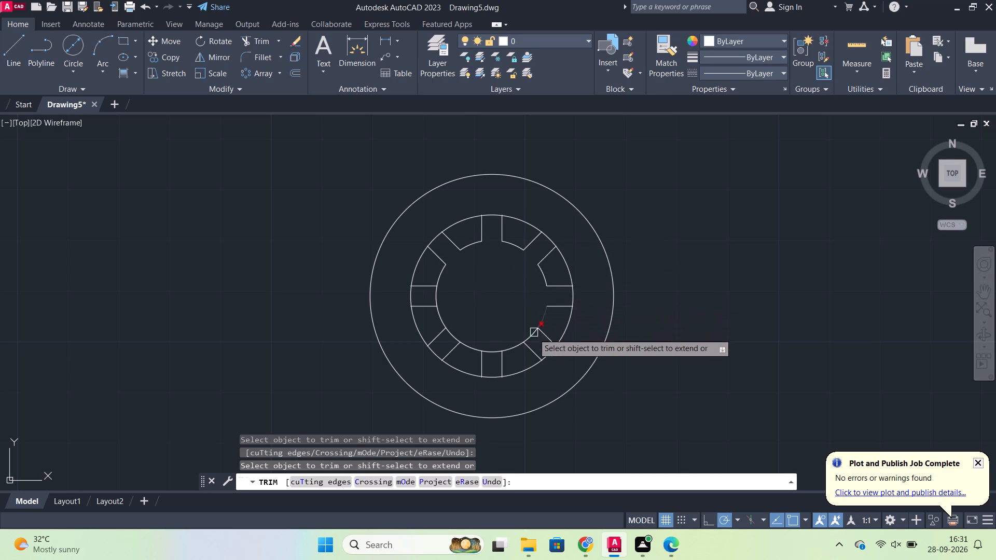
left_click(531, 335)
left_click(492, 348)
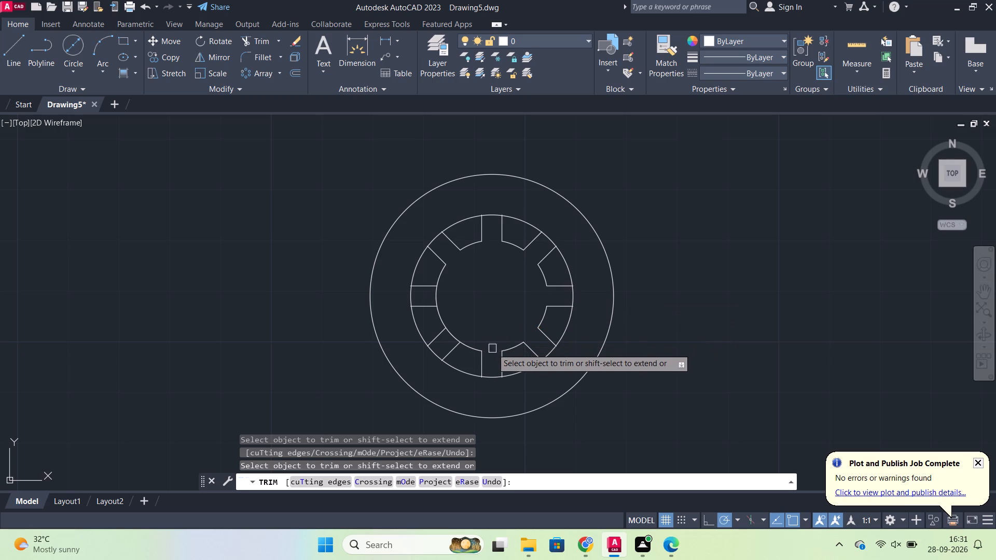
left_click(455, 333)
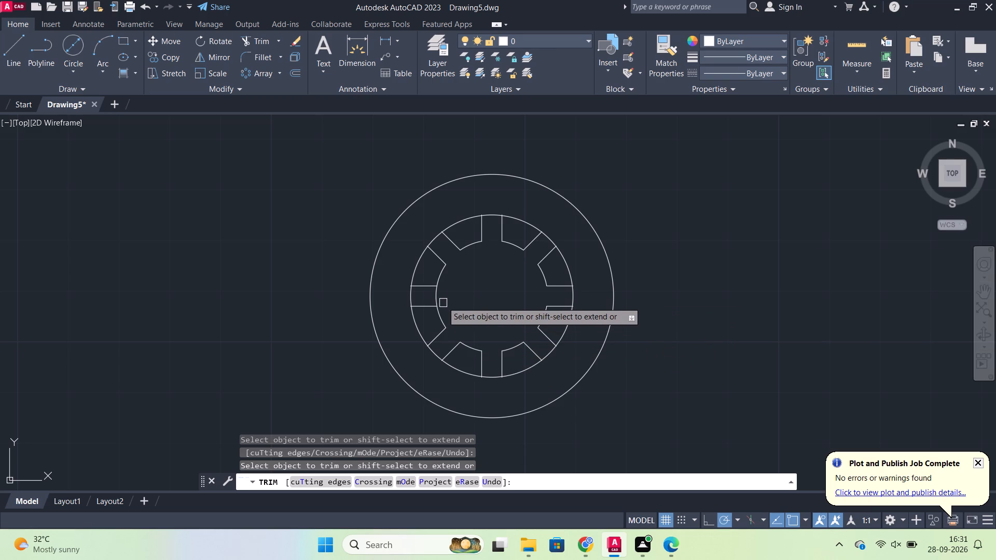
left_click(439, 297)
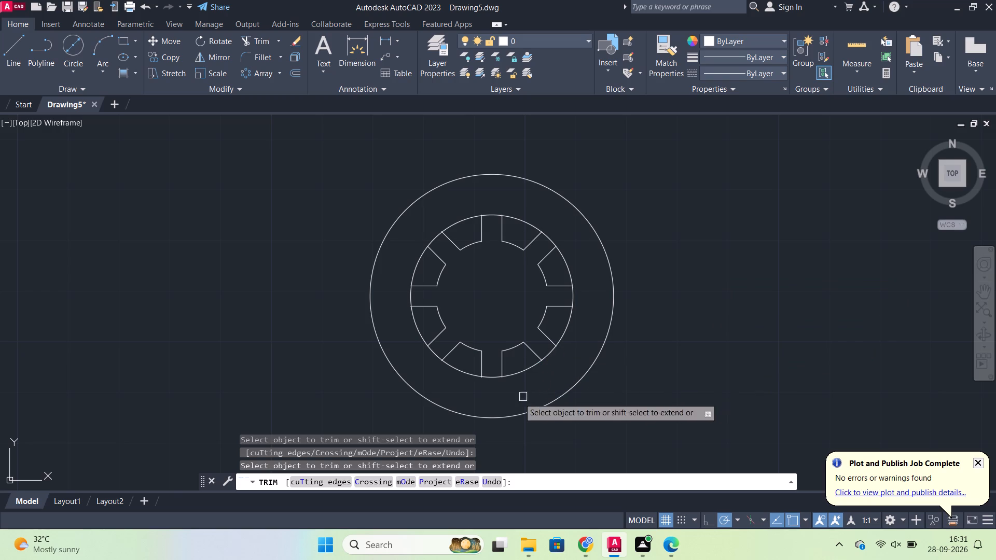
Trim the five arcs of the 32-diameter circle lying between neighbouring slots, from the bottom slot clockwise to the upper-right slot.
left_click(460, 373)
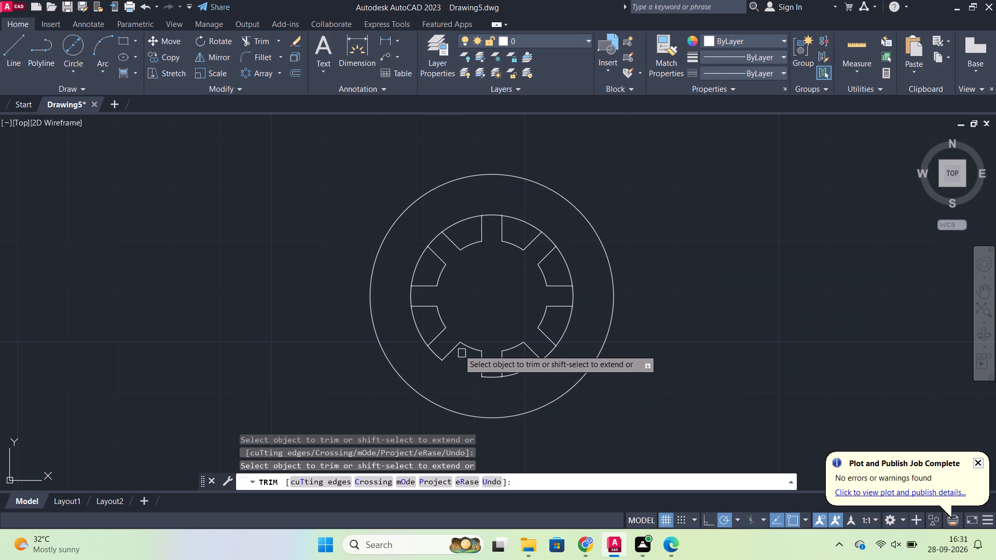
left_click(421, 329)
left_click(414, 272)
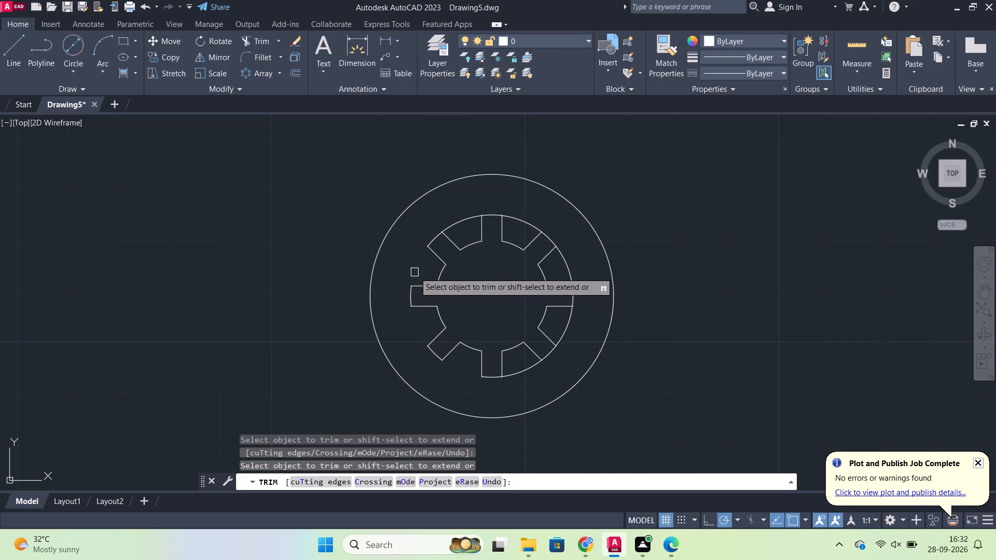
left_click(453, 231)
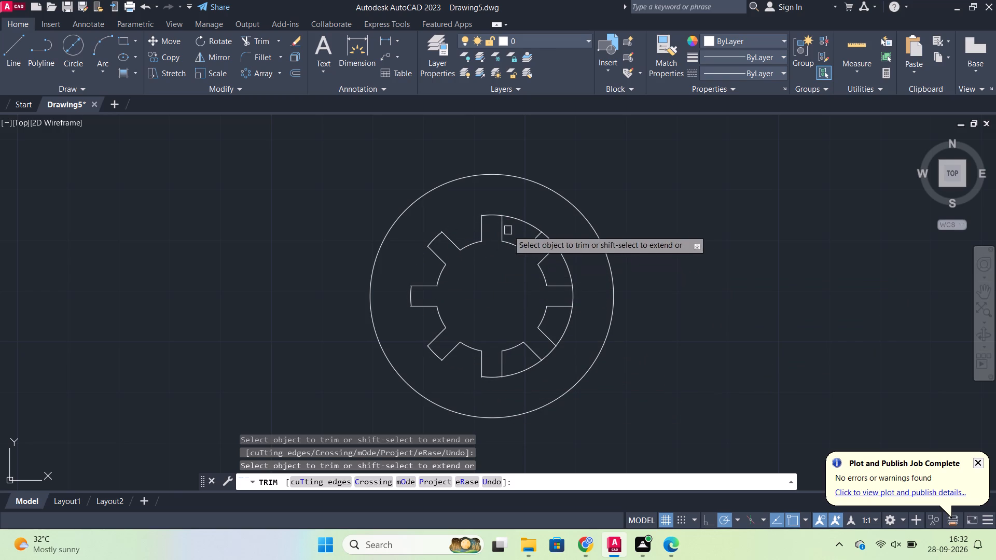
left_click(535, 222)
Trim the short line ends overhanging the outer arc at both corners of the top slot.
scroll(499, 203, "up", 3)
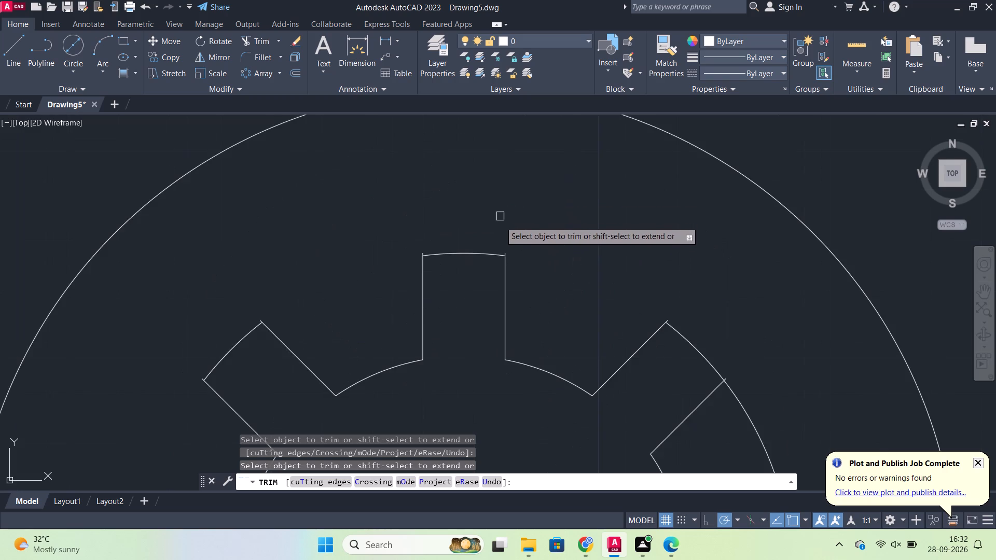
scroll(500, 224, "up", 3)
left_click(517, 338)
scroll(516, 336, "down", 3)
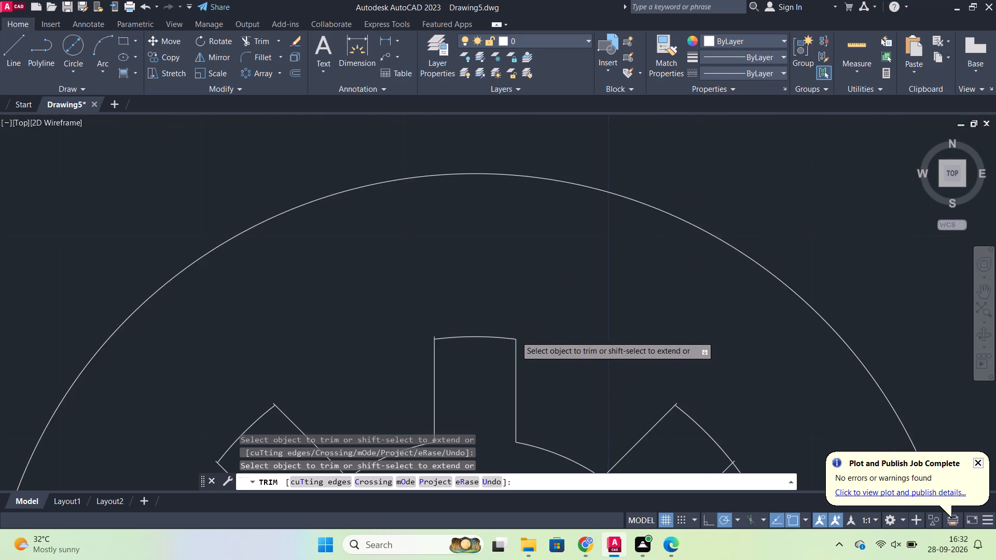
scroll(440, 333, "up", 3)
left_click(404, 352)
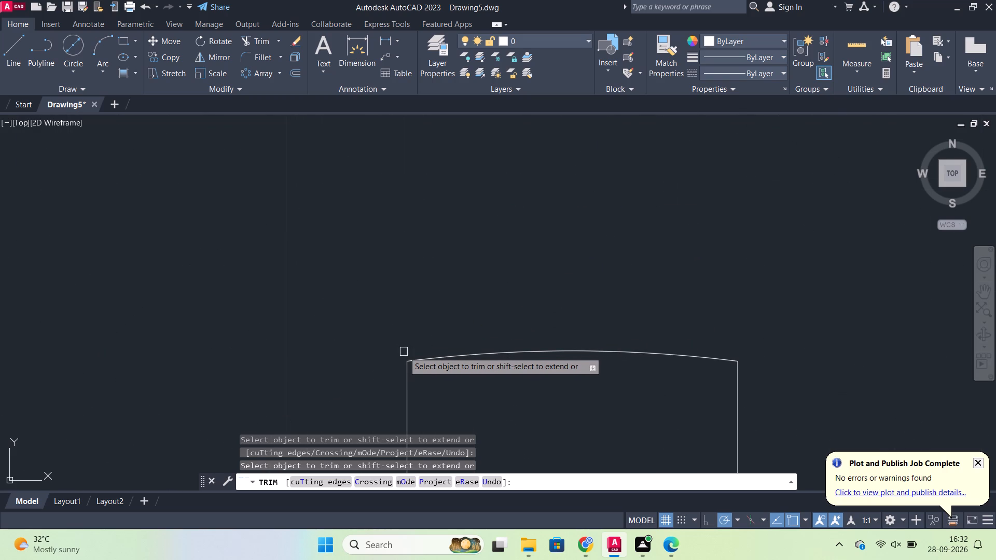
Trim the short line ends overhanging the outer arc at both corners of the upper-left slot.
scroll(398, 334, "down", 4)
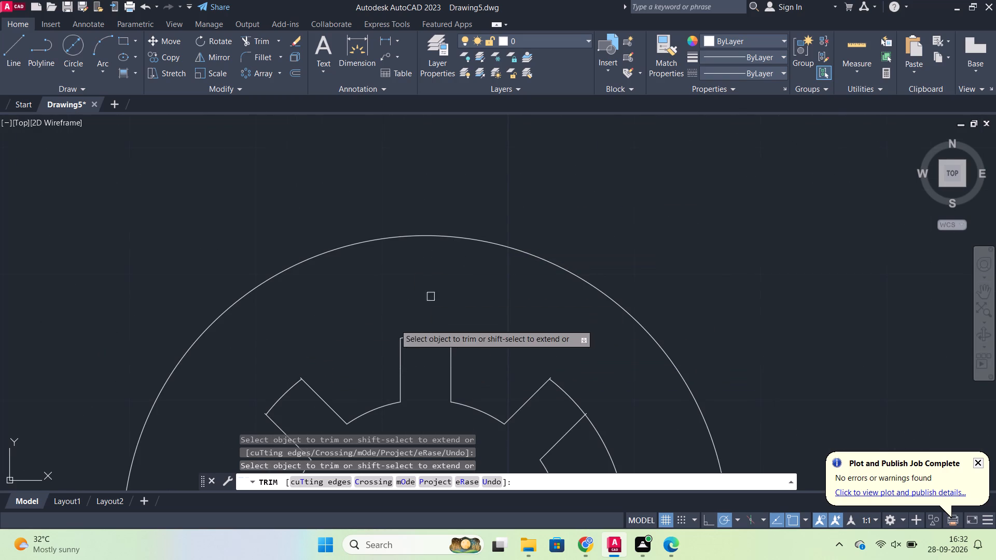
middle_click_drag(417, 328, 547, 261)
scroll(434, 290, "up", 2)
middle_click_drag(442, 330, 446, 327)
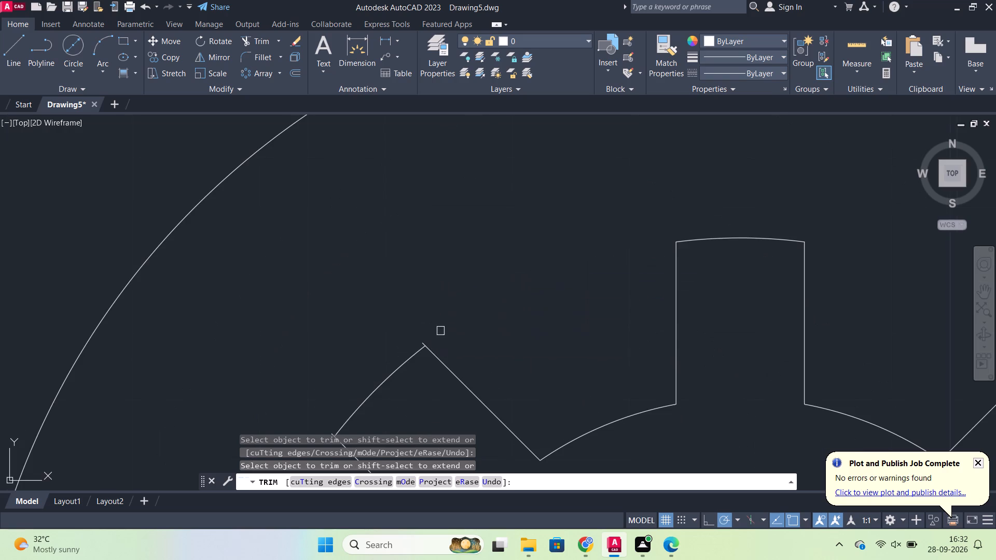
middle_click_drag(446, 327, 568, 197)
scroll(549, 183, "up", 2)
left_click(544, 252)
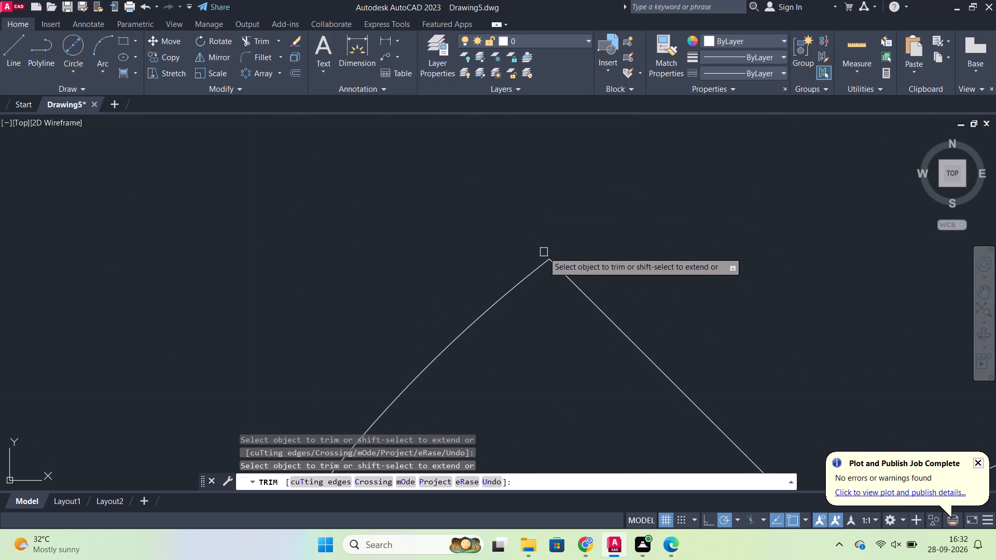
scroll(534, 259, "down", 4)
scroll(489, 311, "up", 4)
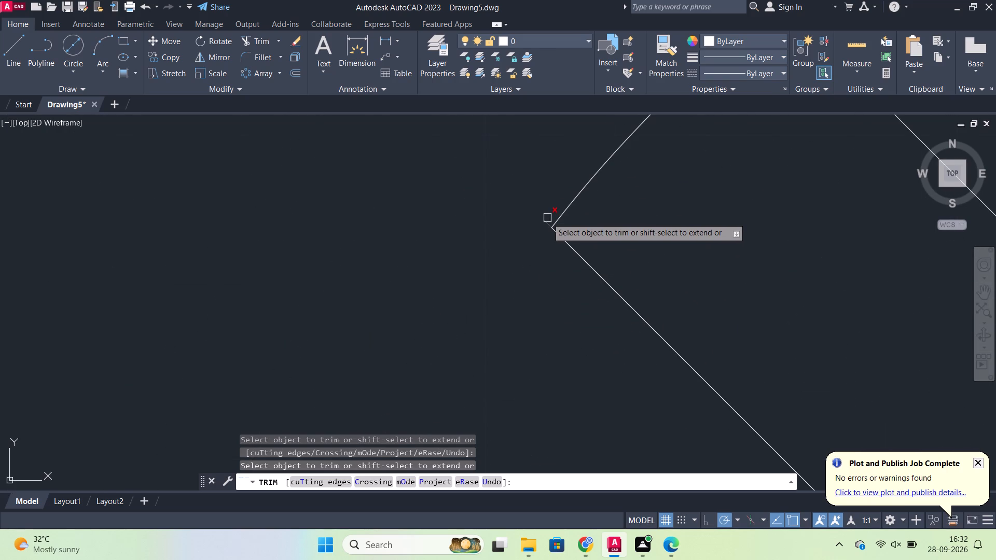
left_click(547, 218)
Trim the short line ends overhanging the outer arc at both corners of the left slot.
scroll(483, 221, "down", 4)
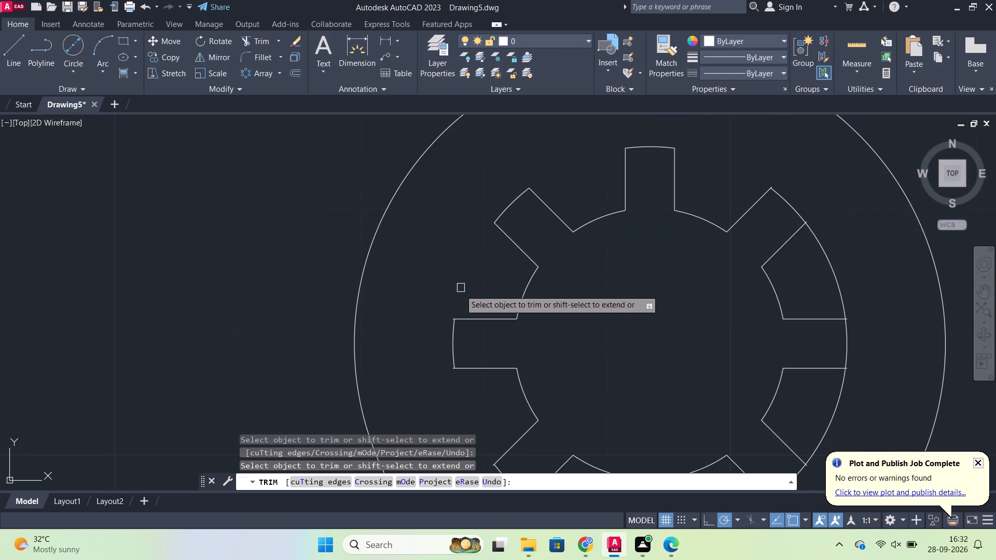
scroll(447, 336, "up", 4)
left_click(467, 236)
scroll(467, 261, "down", 3)
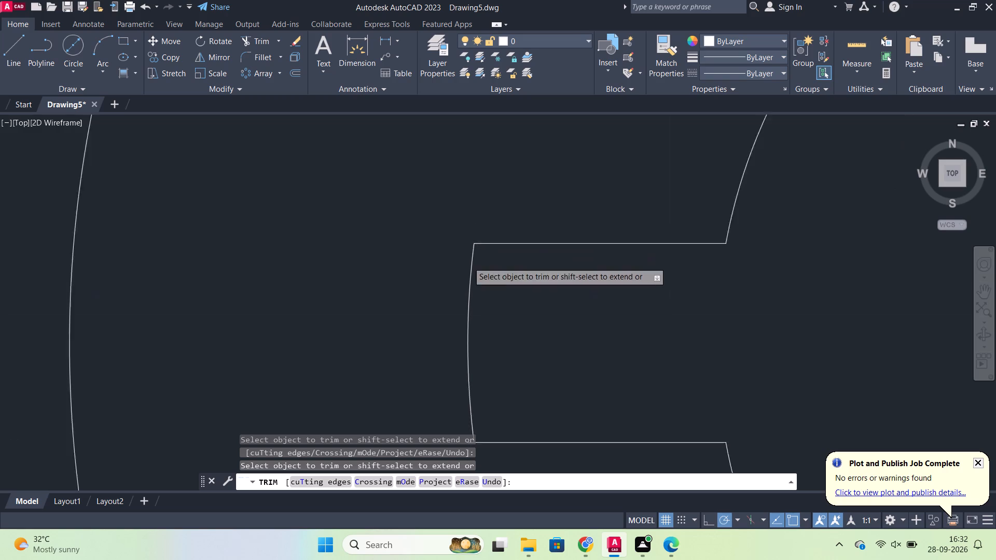
scroll(471, 271, "down", 2)
scroll(467, 301, "up", 3)
left_click(473, 290)
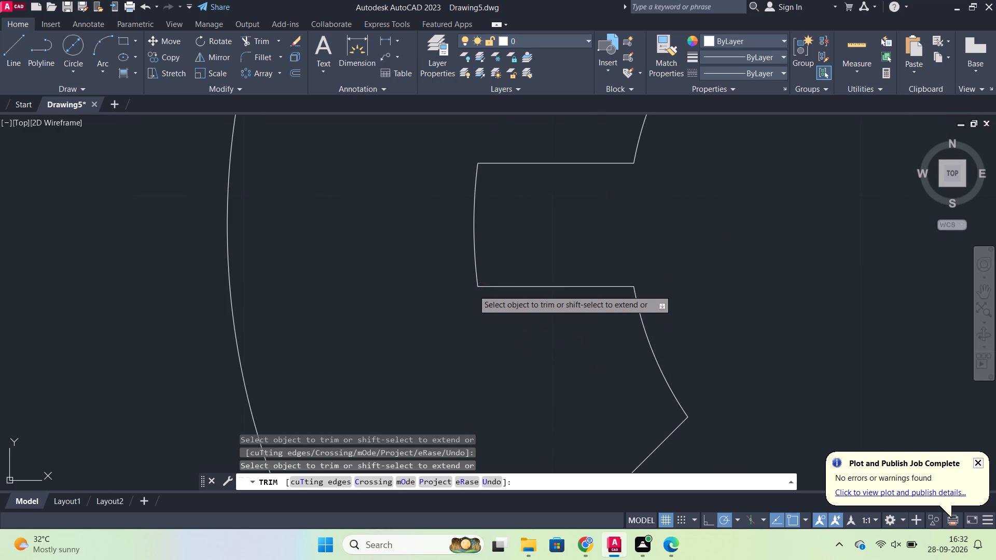
Trim the short line ends overhanging the outer arc at both corners of the lower-left slot.
scroll(477, 296, "down", 5)
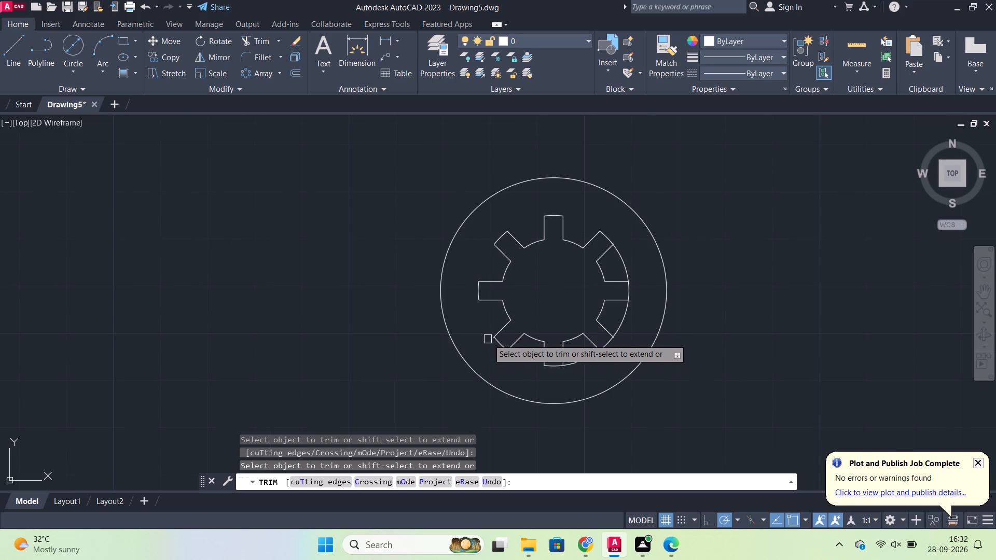
left_click(489, 339)
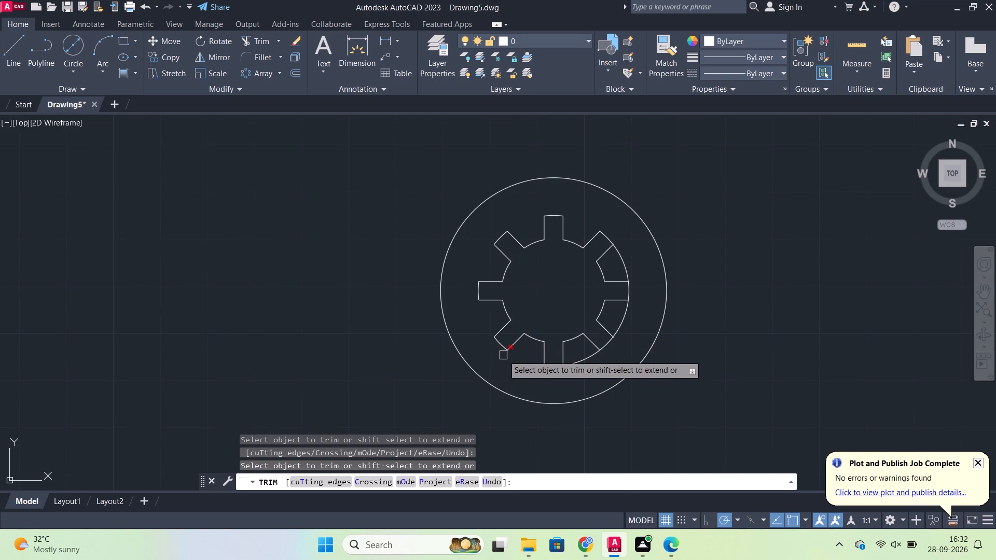
left_click(503, 355)
Trim the overhanging line ends at the bottom slot and the 32-diameter arc between it and the lower-right slot.
scroll(545, 363, "up", 5)
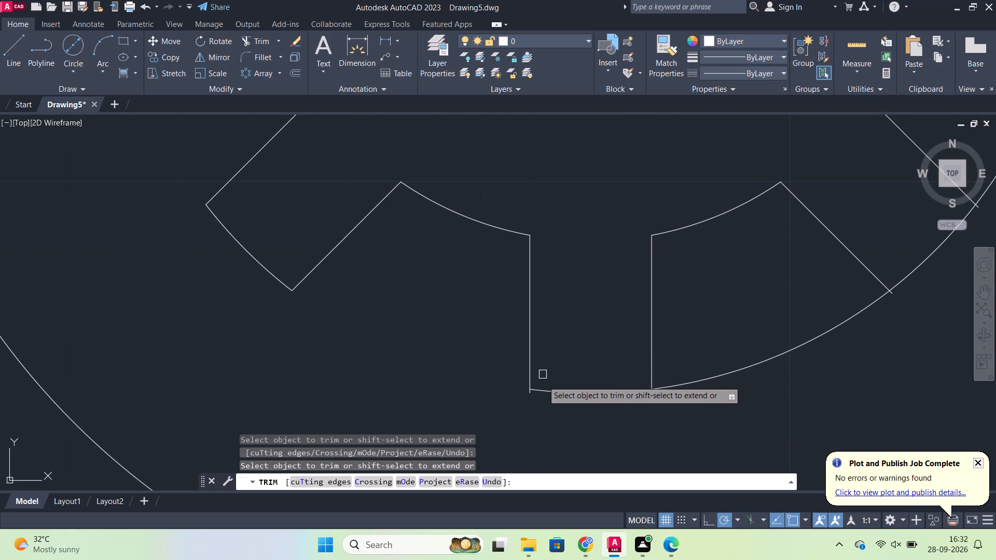
left_click(526, 391)
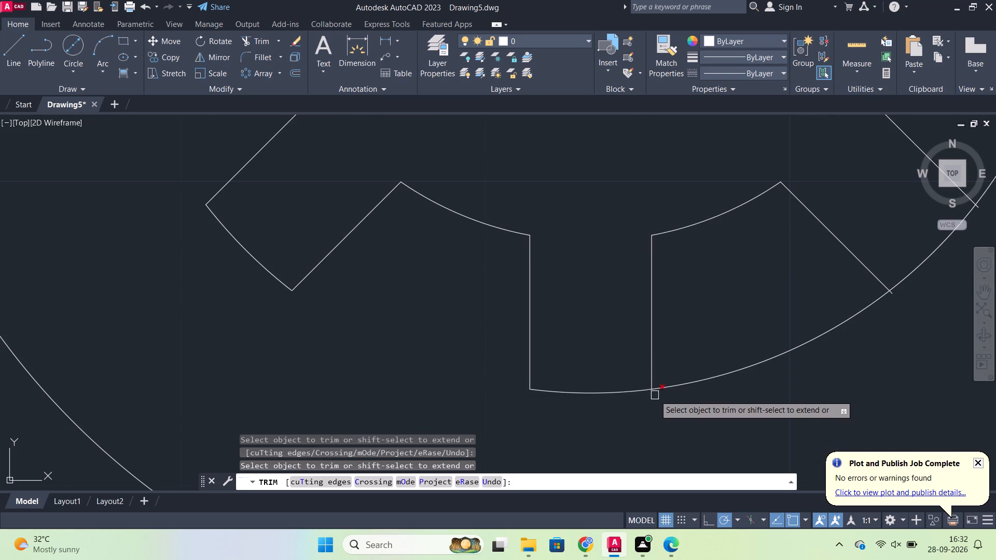
left_click(651, 394)
left_click(673, 383)
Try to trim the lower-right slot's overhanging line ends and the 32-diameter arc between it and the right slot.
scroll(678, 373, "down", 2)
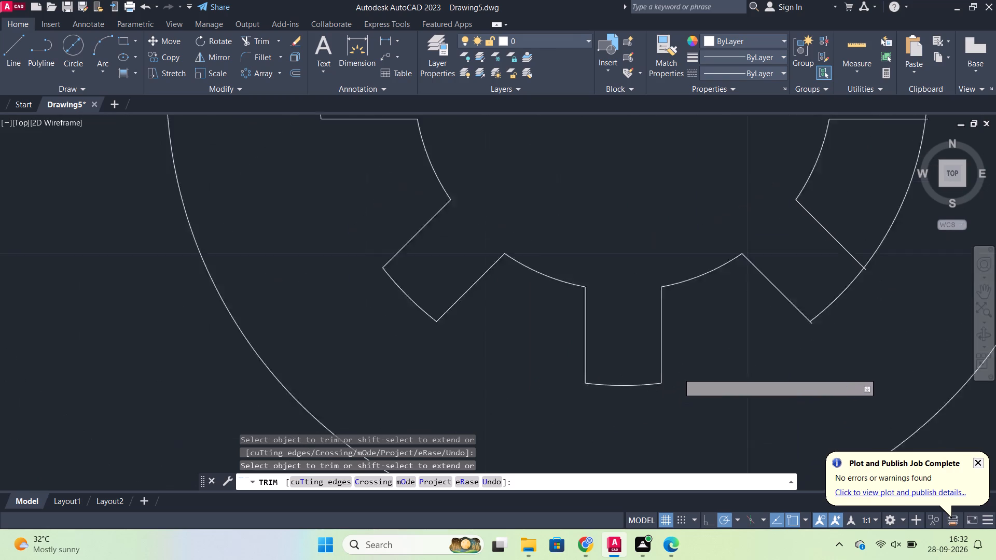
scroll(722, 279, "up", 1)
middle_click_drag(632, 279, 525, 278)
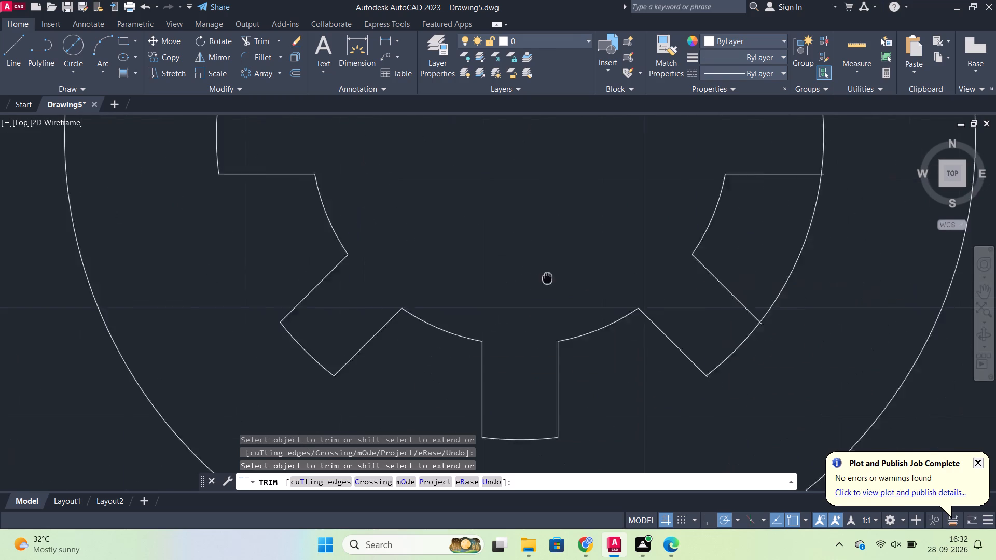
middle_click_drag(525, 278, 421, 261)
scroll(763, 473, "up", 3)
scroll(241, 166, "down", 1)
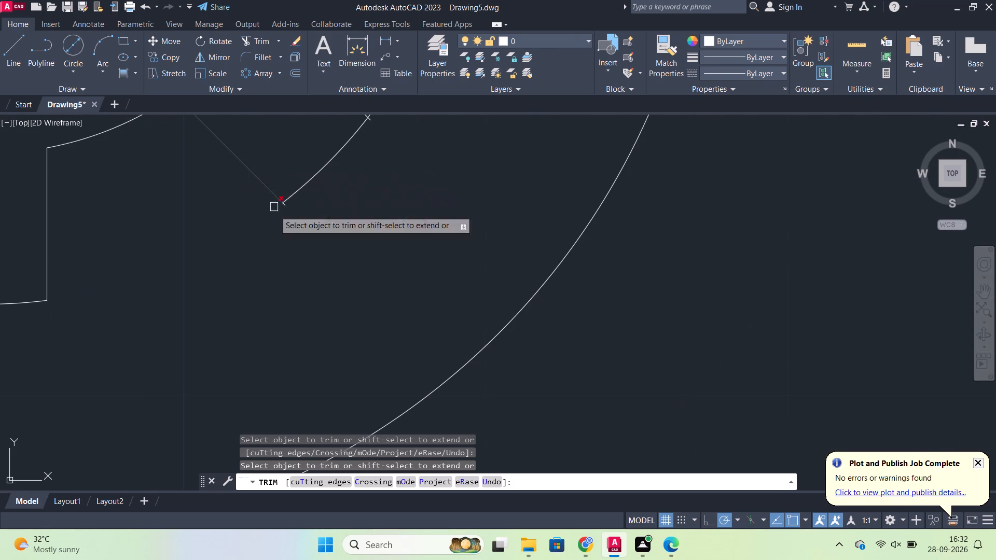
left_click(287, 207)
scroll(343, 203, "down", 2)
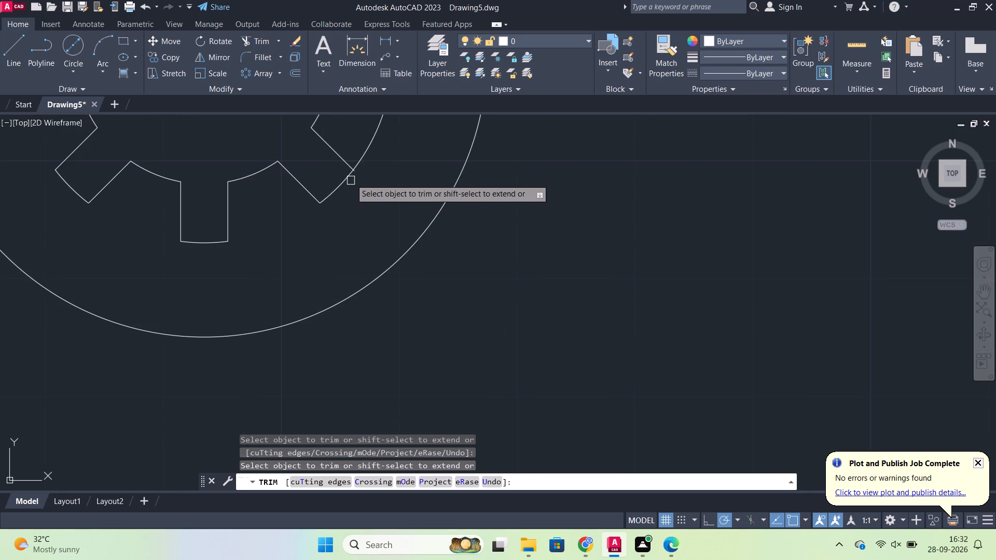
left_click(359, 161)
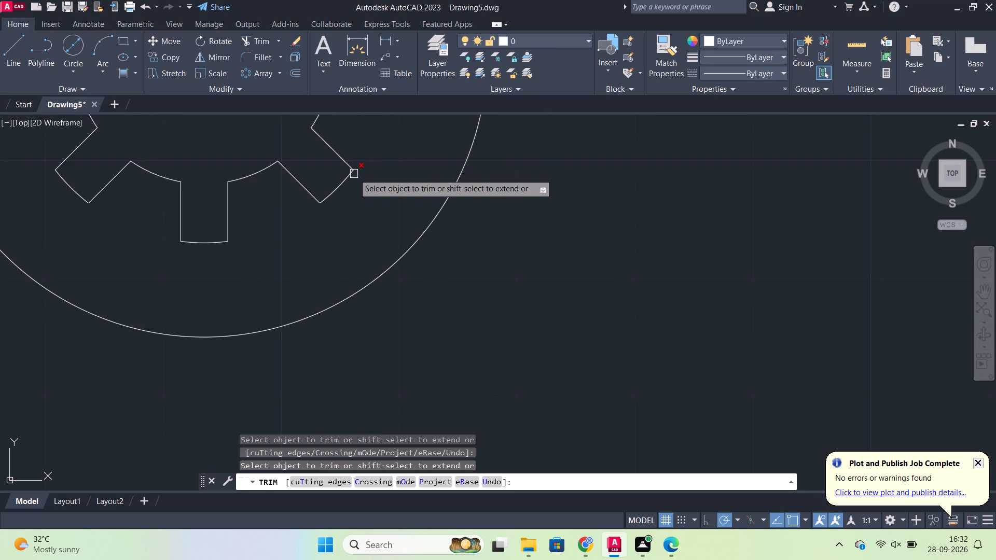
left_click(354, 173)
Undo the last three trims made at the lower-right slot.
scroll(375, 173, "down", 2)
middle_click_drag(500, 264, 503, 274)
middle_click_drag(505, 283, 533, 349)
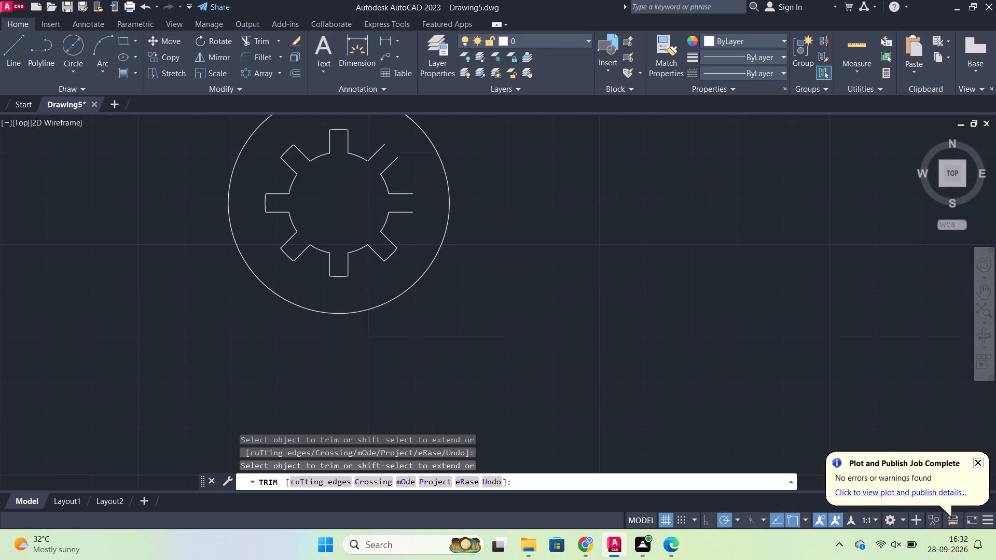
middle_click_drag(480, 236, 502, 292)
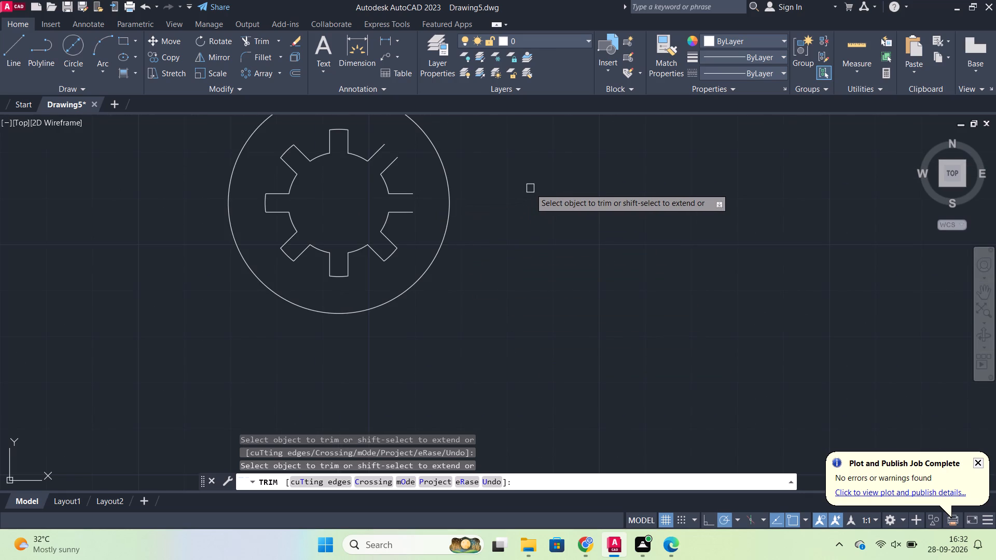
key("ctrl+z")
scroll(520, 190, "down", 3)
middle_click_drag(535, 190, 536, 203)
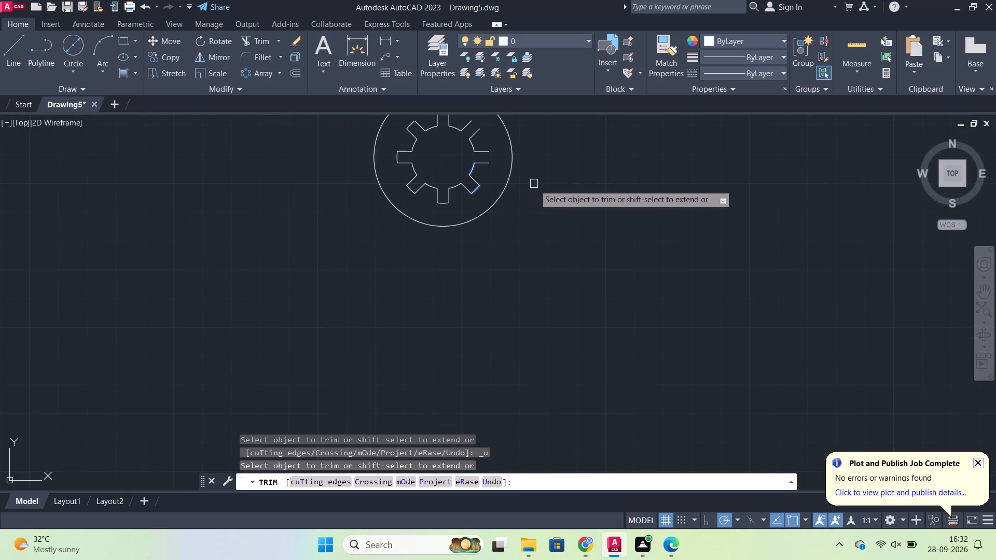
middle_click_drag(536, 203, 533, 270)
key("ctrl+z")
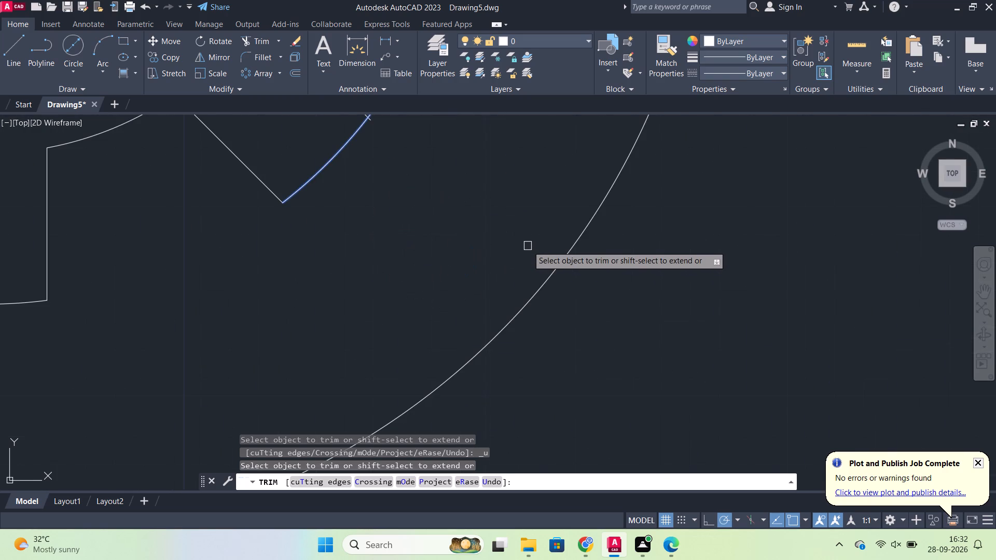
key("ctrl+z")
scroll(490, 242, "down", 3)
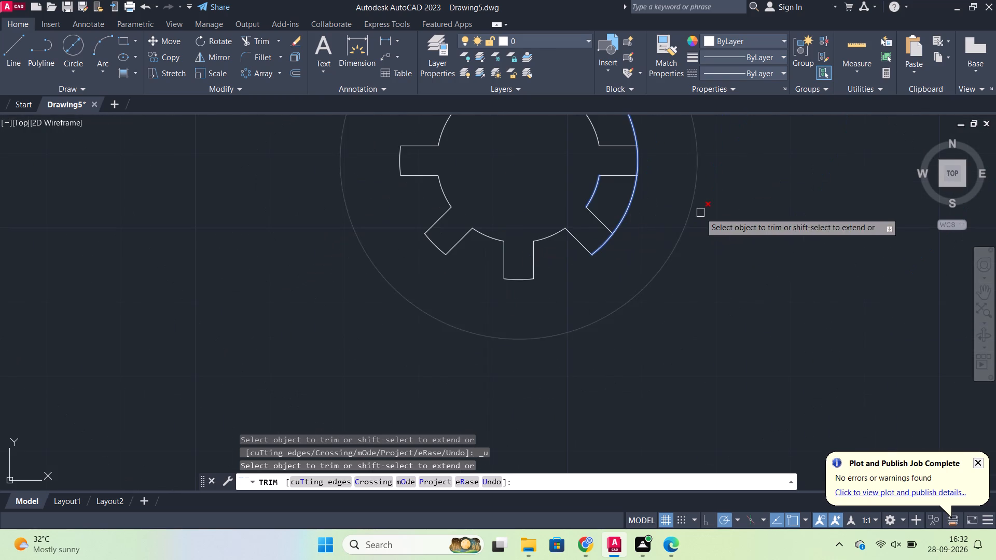
Restart Trim and remove the 32-diameter arc between the lower-right and right slots.
key("Escape")
type("TR")
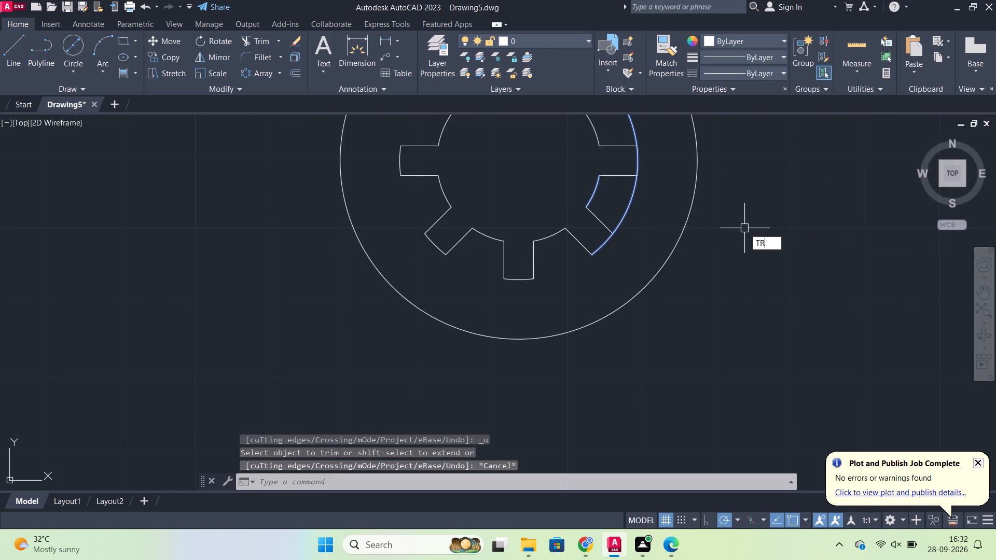
key("Return")
left_click(633, 192)
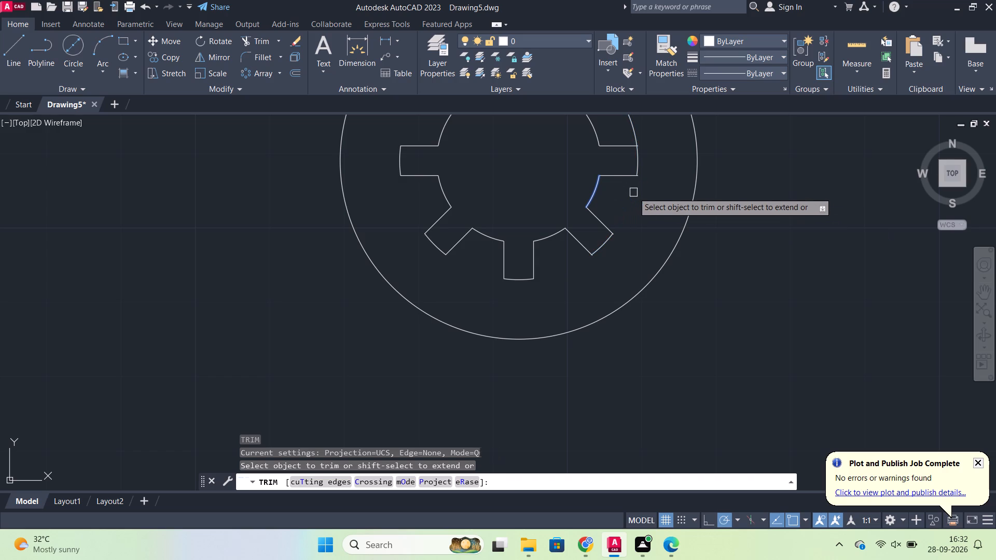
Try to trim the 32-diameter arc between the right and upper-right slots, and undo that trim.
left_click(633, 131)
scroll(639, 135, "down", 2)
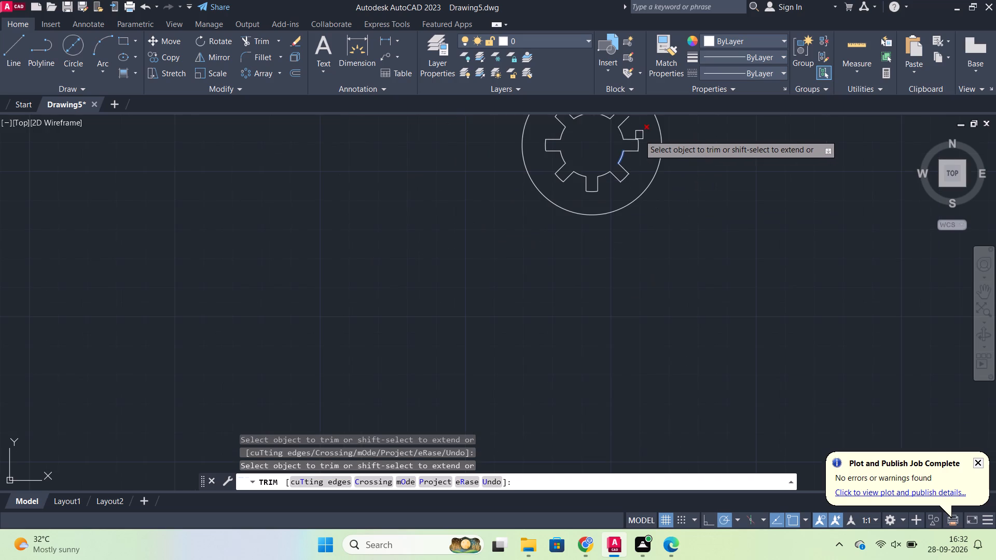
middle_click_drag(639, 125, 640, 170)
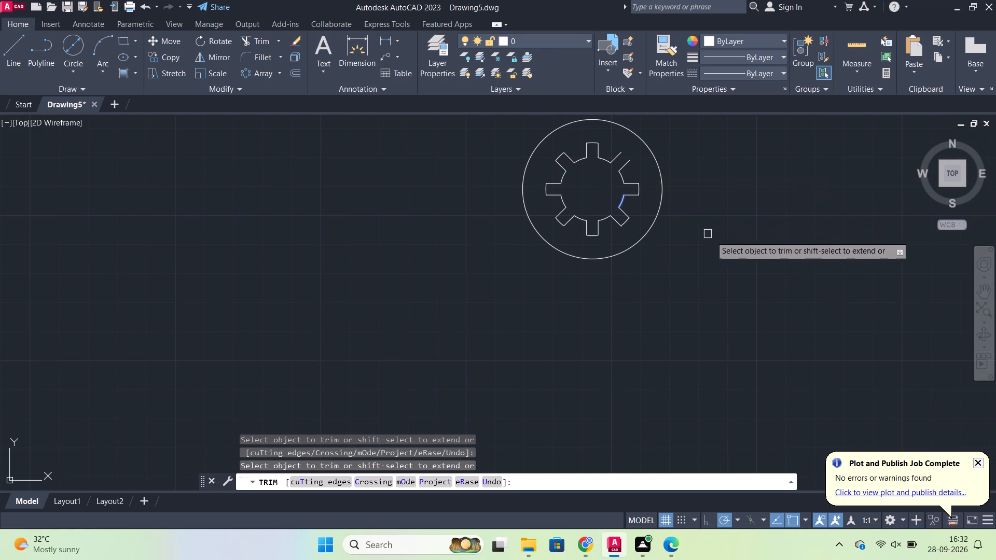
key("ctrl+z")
Trim the 32-diameter arc between the right and upper-right slots, keeping both slot end arcs.
scroll(678, 168, "down", 2)
middle_click_drag(712, 144, 690, 242)
scroll(682, 242, "up", 2)
type("TR")
key("Return")
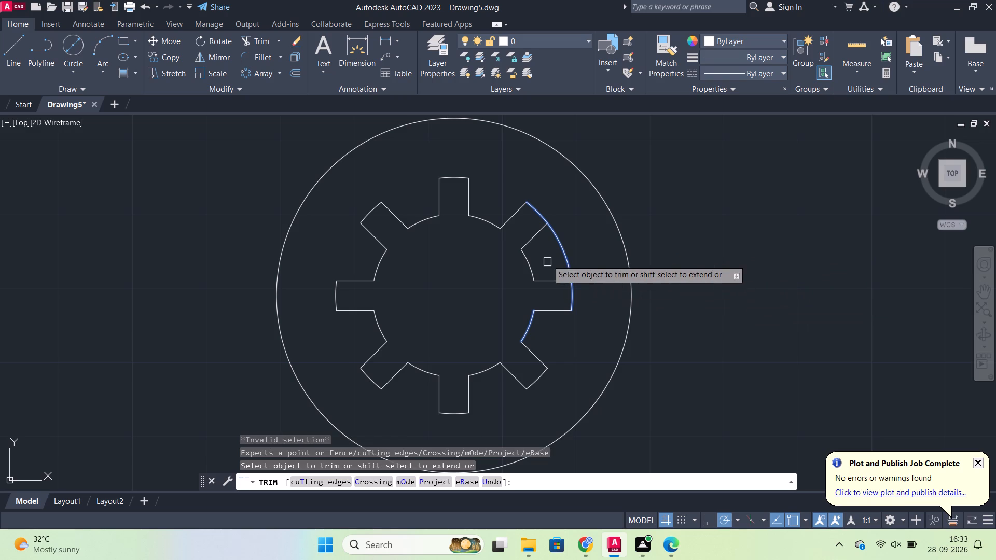
left_click(558, 247)
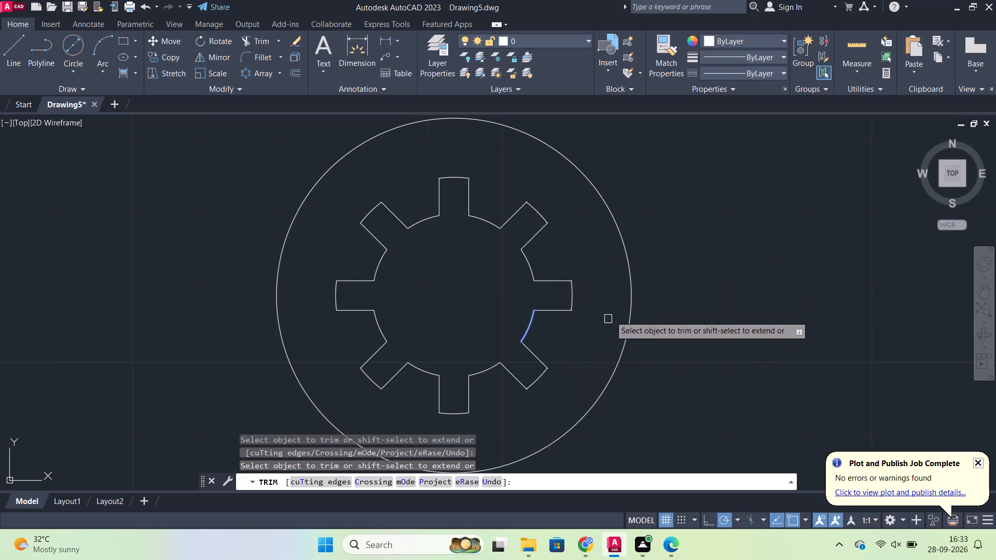
key("Escape")
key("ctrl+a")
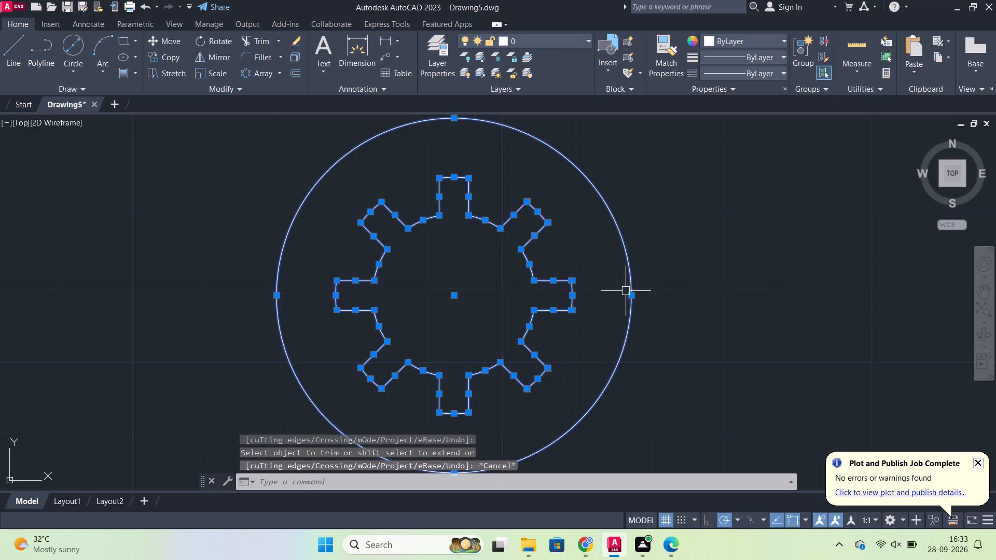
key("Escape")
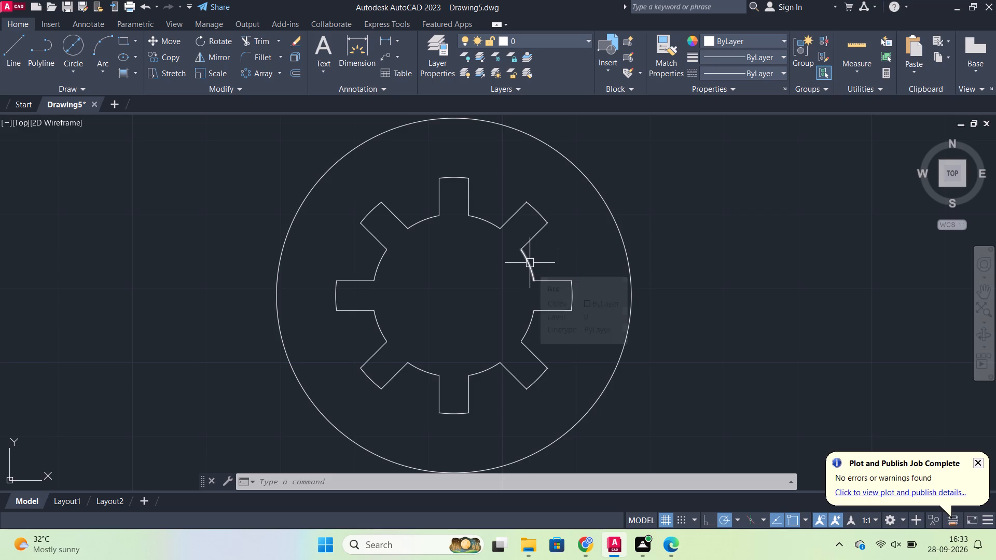
Trim the short line ends overhanging the outer arc at both corners of the lower-right slot.
scroll(511, 267, "down", 1)
key("t")
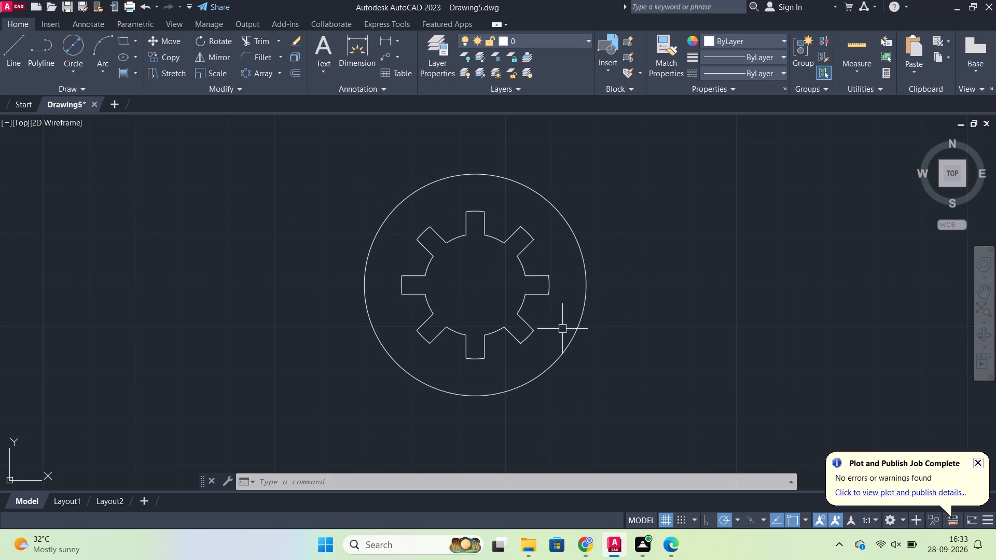
key("r")
key("Return")
scroll(534, 319, "up", 4)
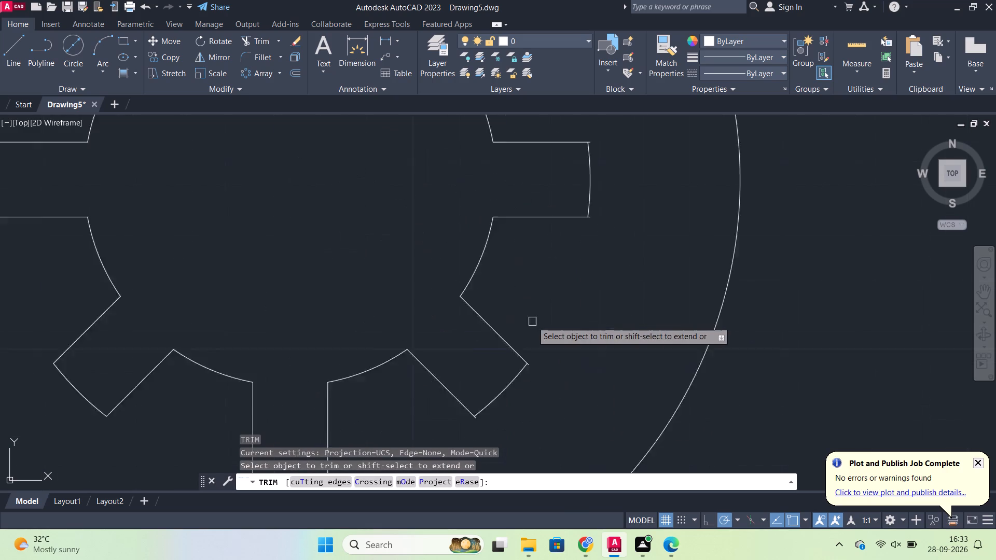
middle_click_drag(536, 394, 566, 236)
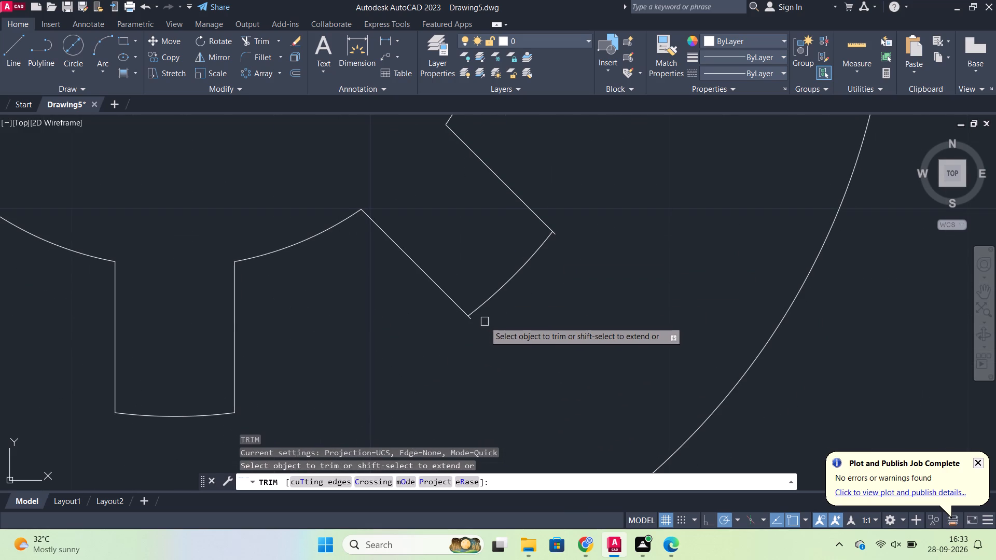
left_click(473, 321)
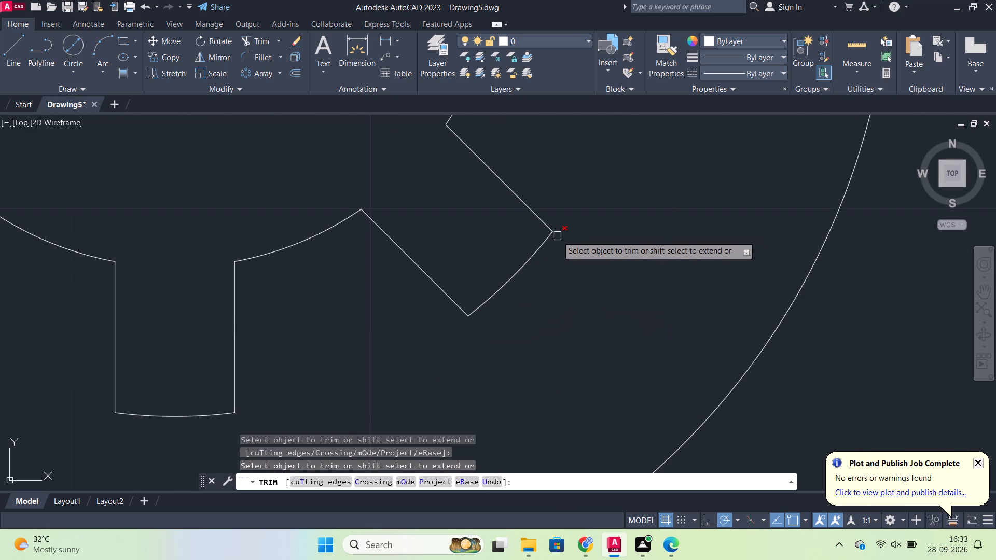
left_click(557, 236)
Trim the short line ends overhanging the outer arc at both corners of the right slot.
scroll(600, 211, "down", 4)
middle_click_drag(611, 185, 488, 321)
scroll(482, 289, "up", 2)
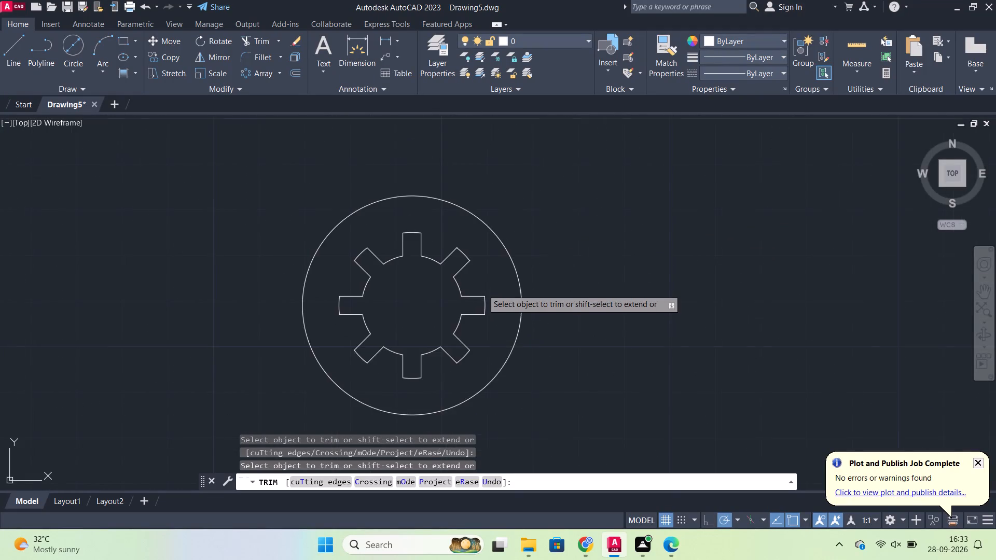
scroll(482, 289, "up", 2)
scroll(481, 346, "up", 2)
left_click(468, 315)
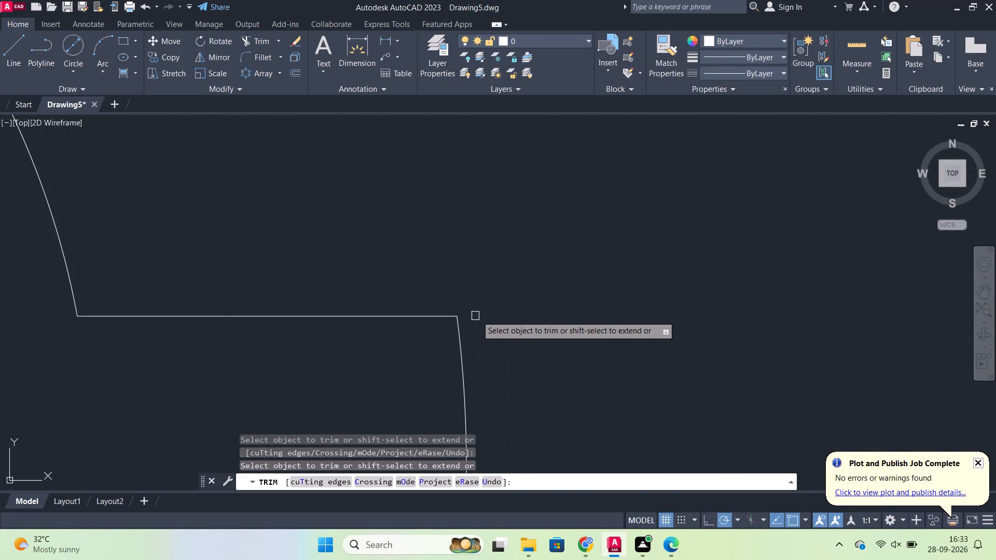
scroll(492, 313, "down", 4)
scroll(493, 388, "up", 2)
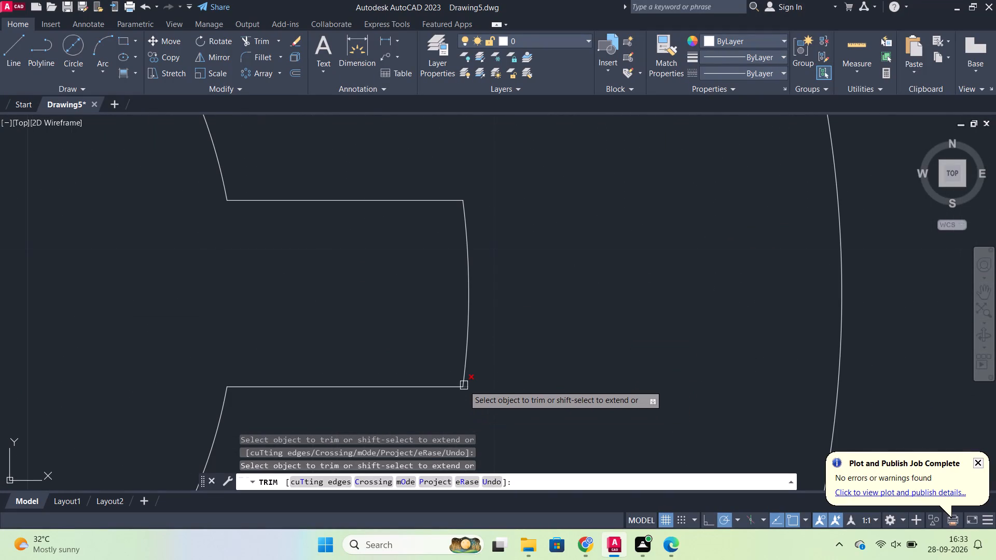
left_click(464, 385)
Trim the short line ends overhanging the outer arc at both corners of the upper-right slot.
scroll(512, 283, "down", 4)
middle_click_drag(473, 203, 493, 288)
scroll(483, 246, "up", 4)
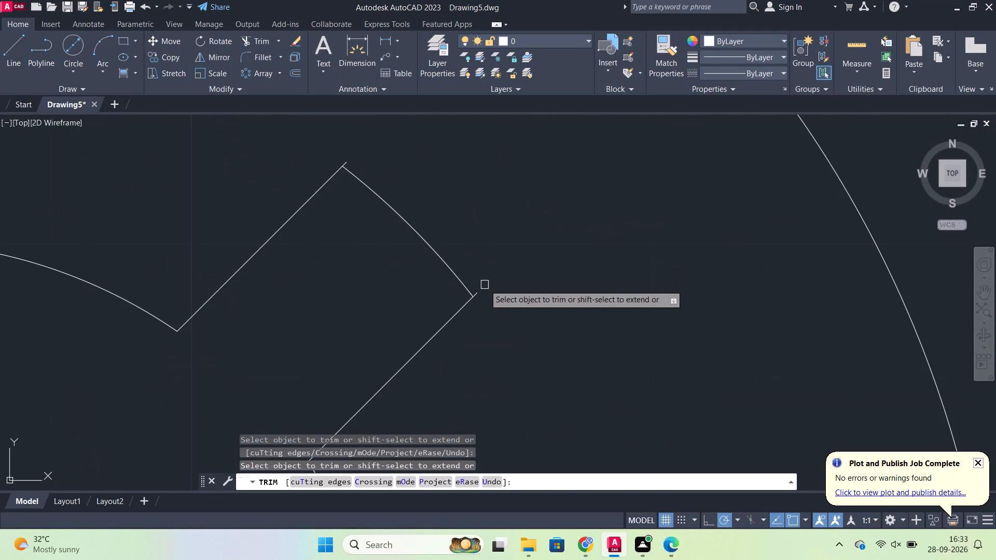
left_click(478, 293)
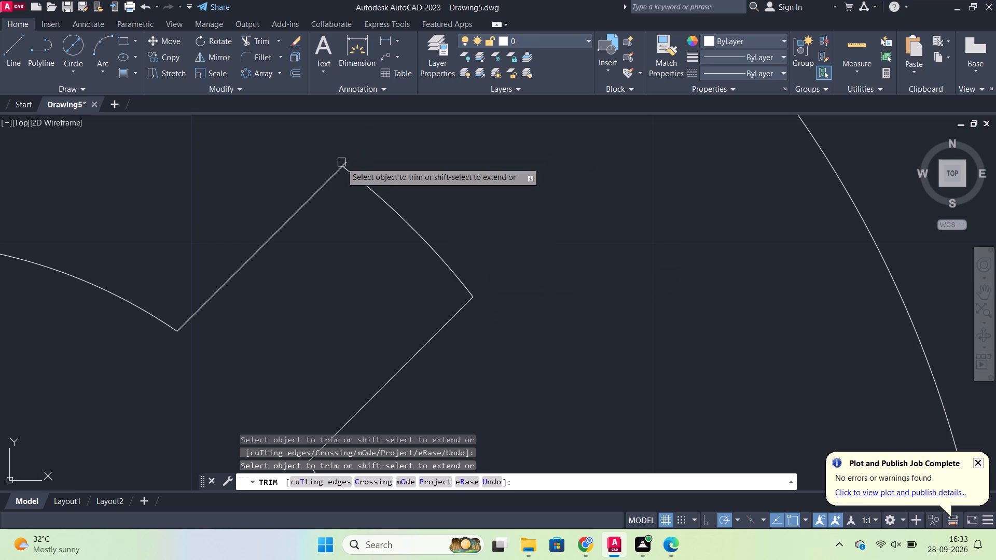
left_click(341, 162)
scroll(358, 162, "down", 3)
middle_click_drag(325, 154, 422, 216)
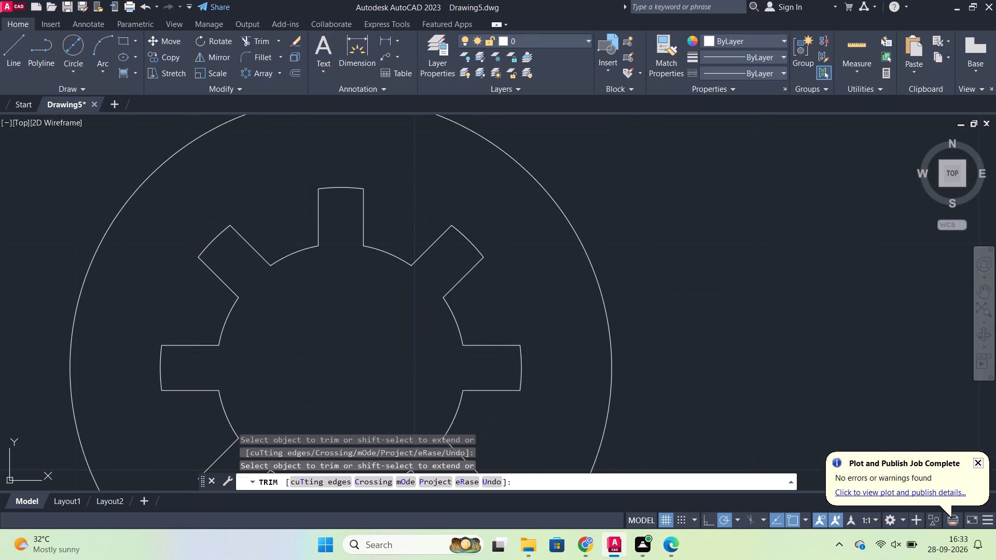
scroll(304, 178, "up", 3)
scroll(415, 181, "up", 2)
scroll(419, 184, "down", 7)
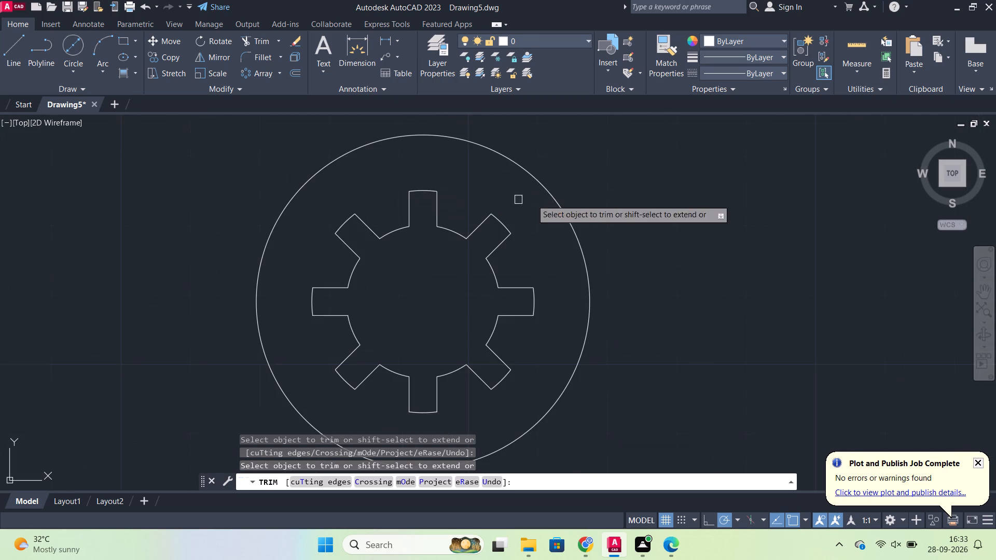
key("Escape")
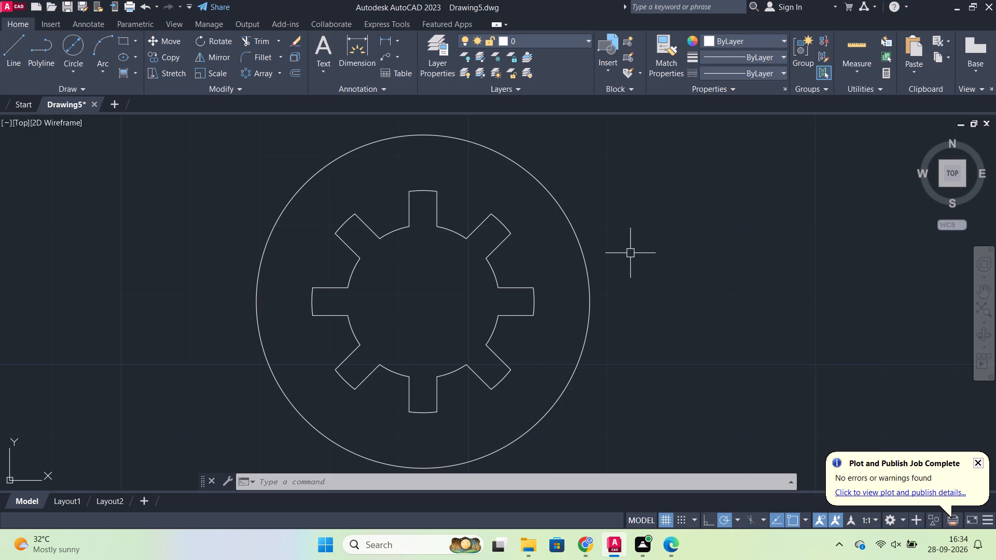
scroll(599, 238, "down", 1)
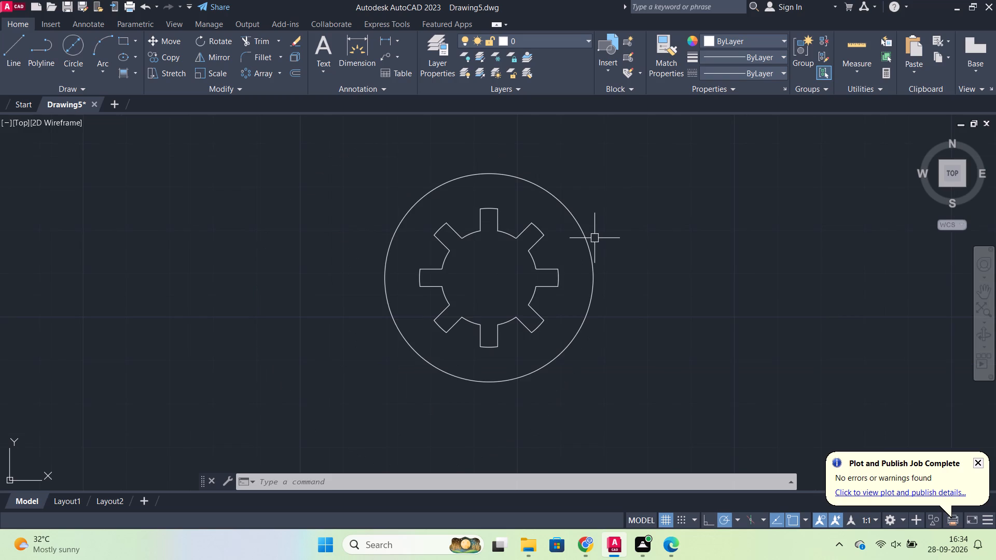
Draw a 20-diameter circle centred on the slotted opening.
scroll(567, 221, "down", 2)
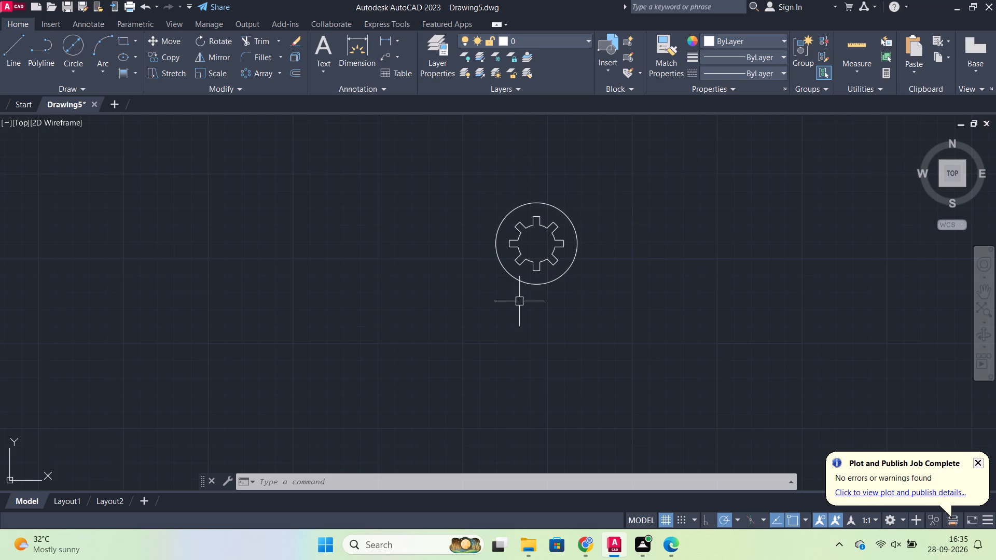
scroll(590, 240, "up", 1)
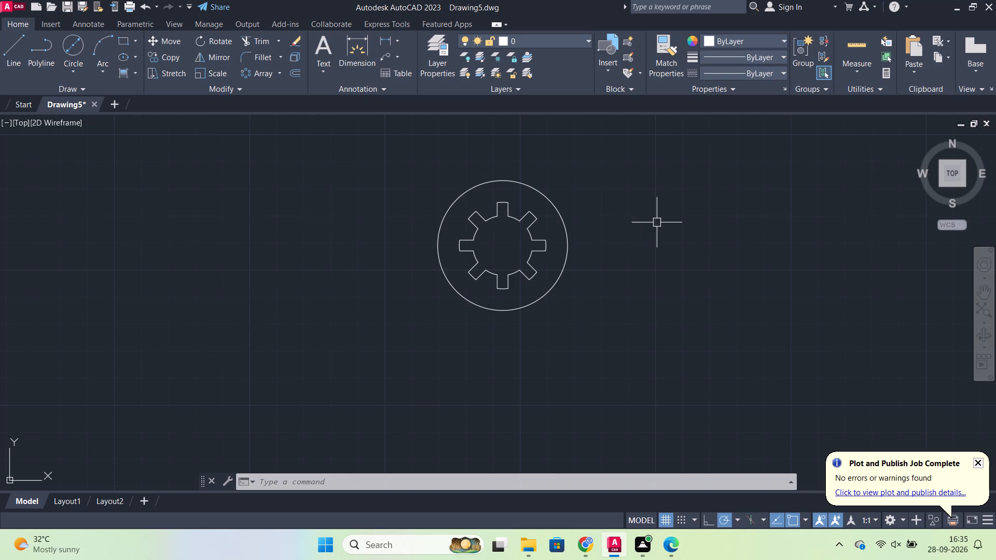
scroll(644, 235, "up", 2)
left_click(73, 51)
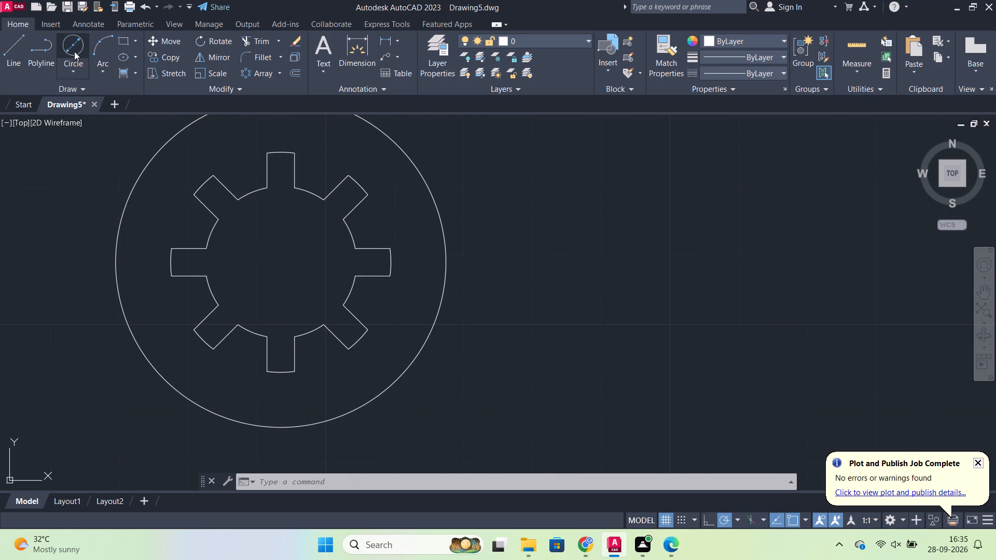
left_click(283, 260)
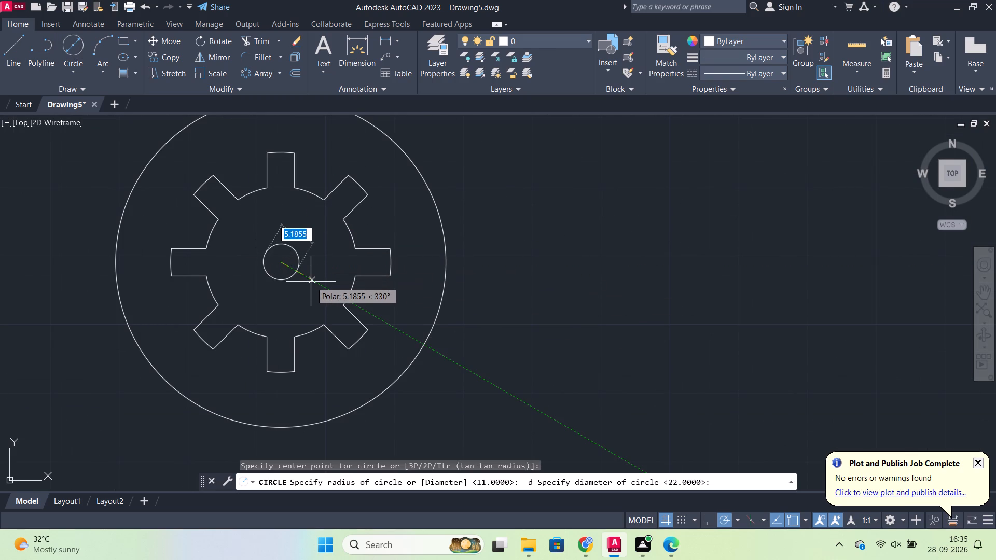
key("d")
key("Return")
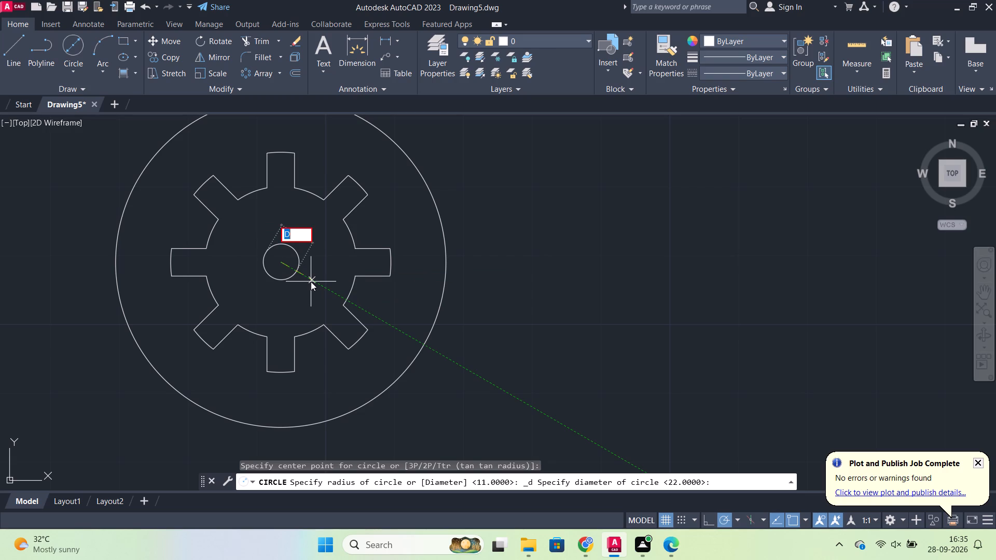
type("20.")
key("BackSpace")
key("Return")
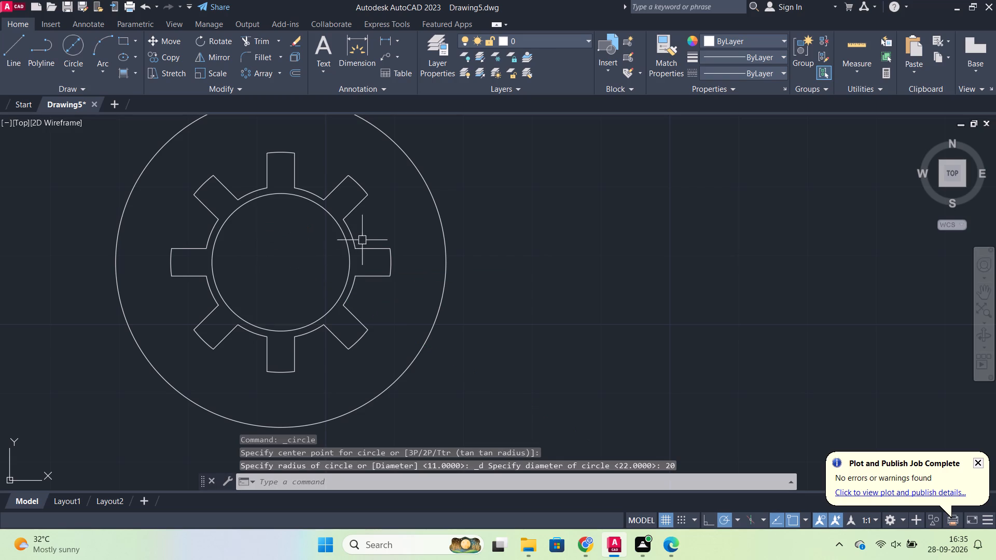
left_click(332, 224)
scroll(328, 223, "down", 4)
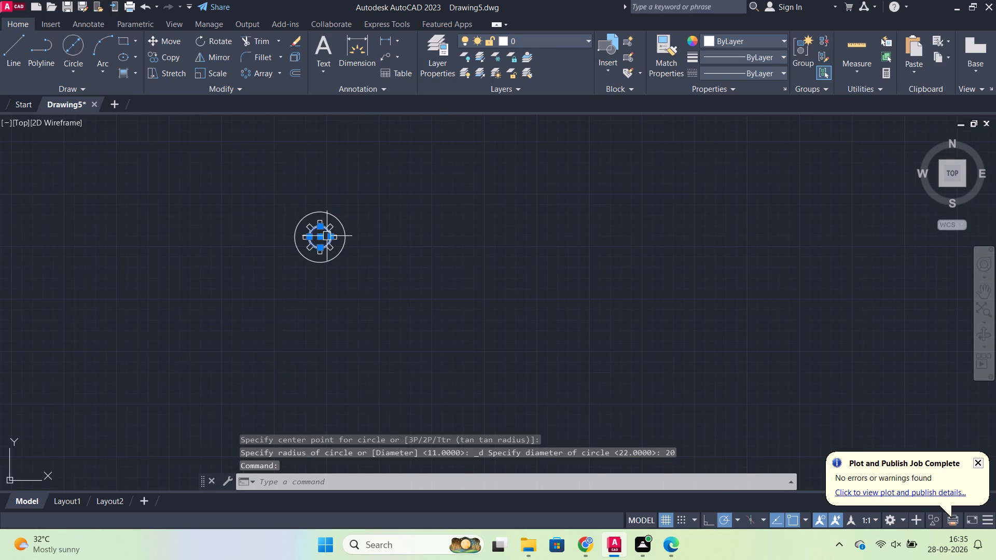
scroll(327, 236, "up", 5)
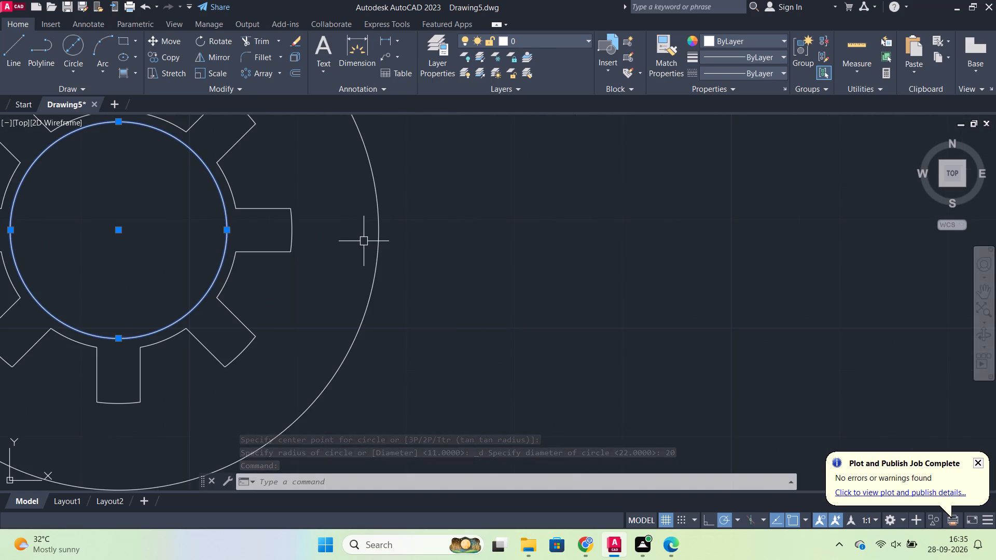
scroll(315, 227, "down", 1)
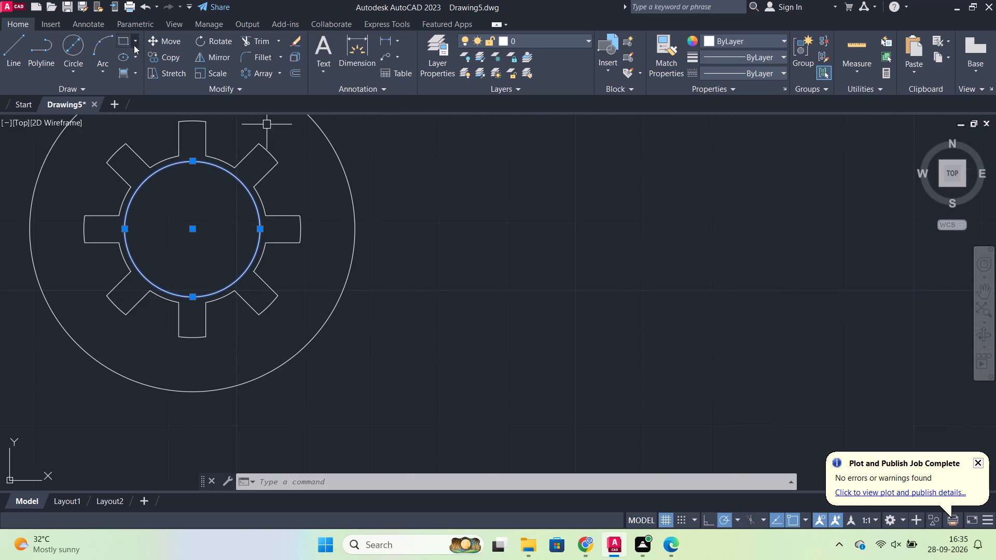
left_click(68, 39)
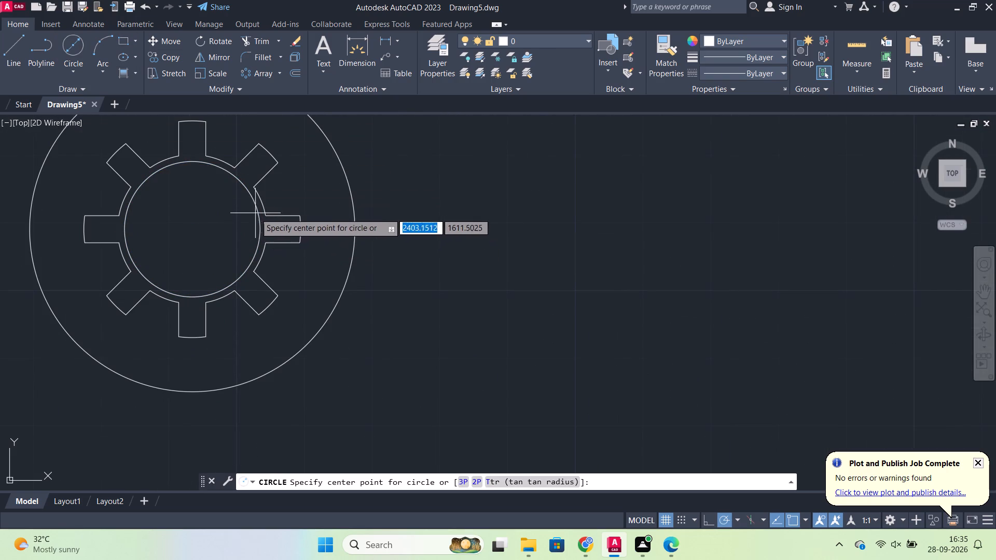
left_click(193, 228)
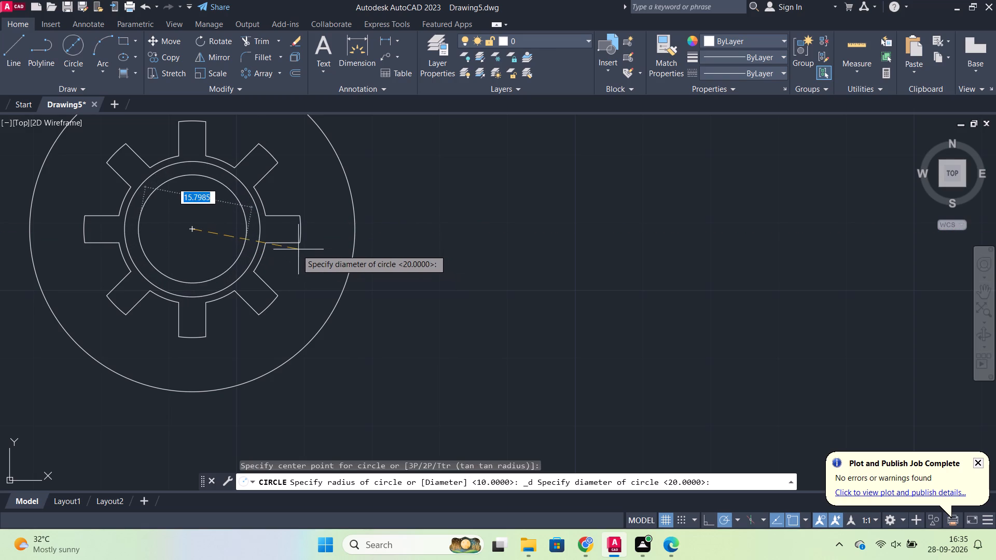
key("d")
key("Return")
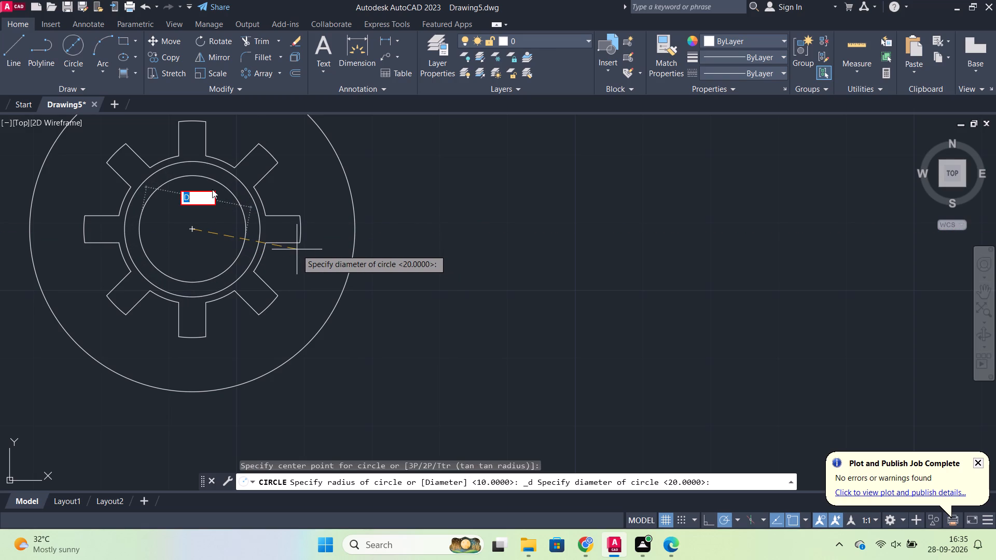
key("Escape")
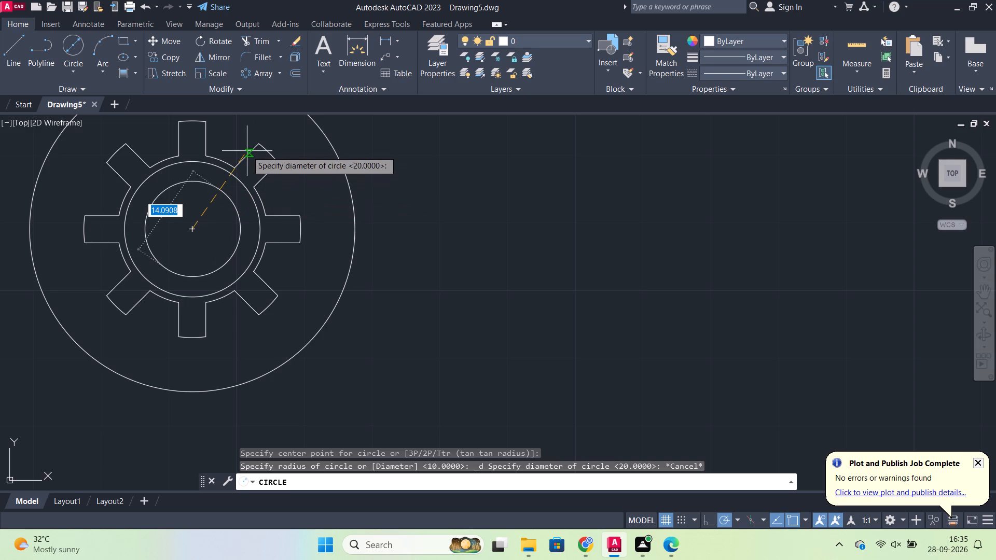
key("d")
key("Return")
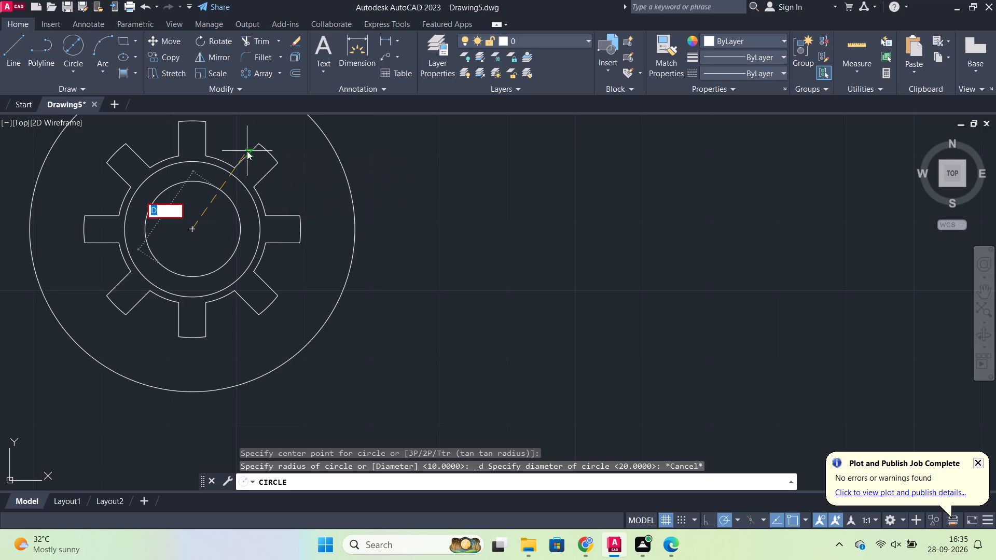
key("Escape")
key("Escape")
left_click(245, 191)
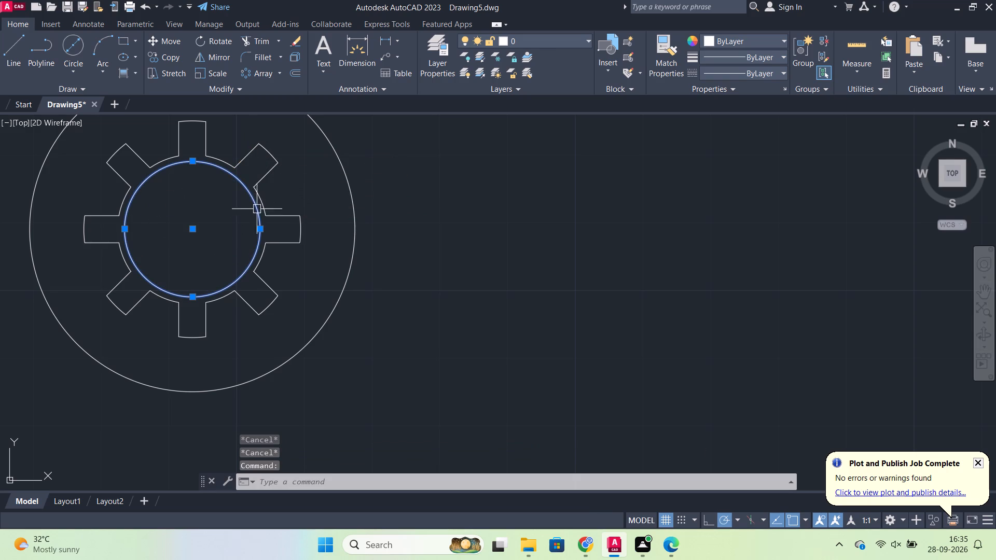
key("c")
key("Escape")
Move the 20-diameter circle 74 units horizontally to the right of the slotted part's centre.
left_click(256, 221)
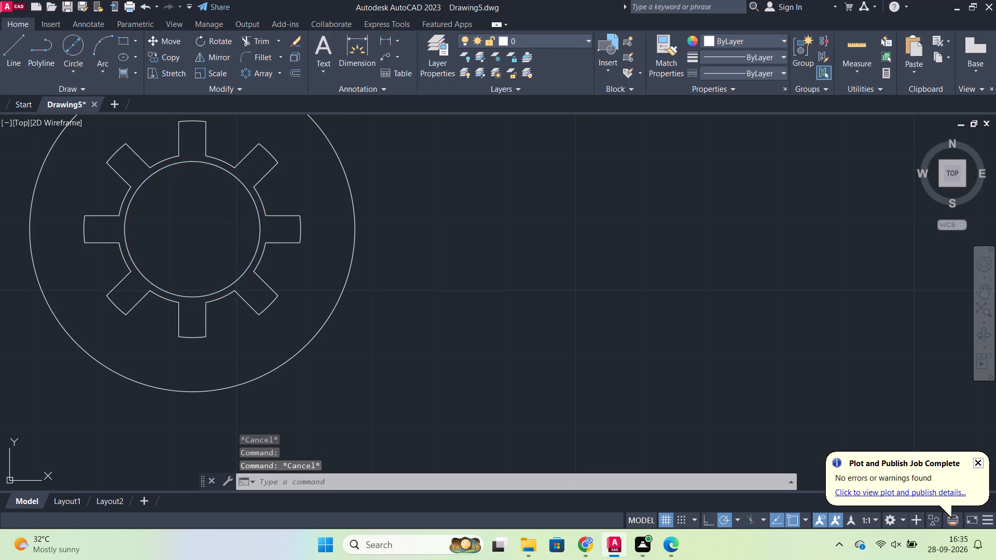
key("n")
key("BackSpace")
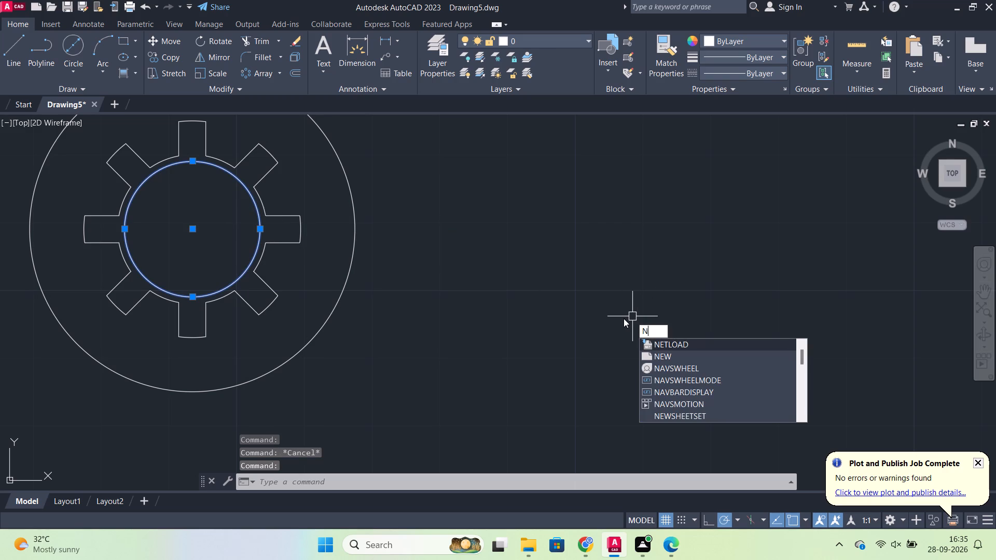
key("m")
key("Return")
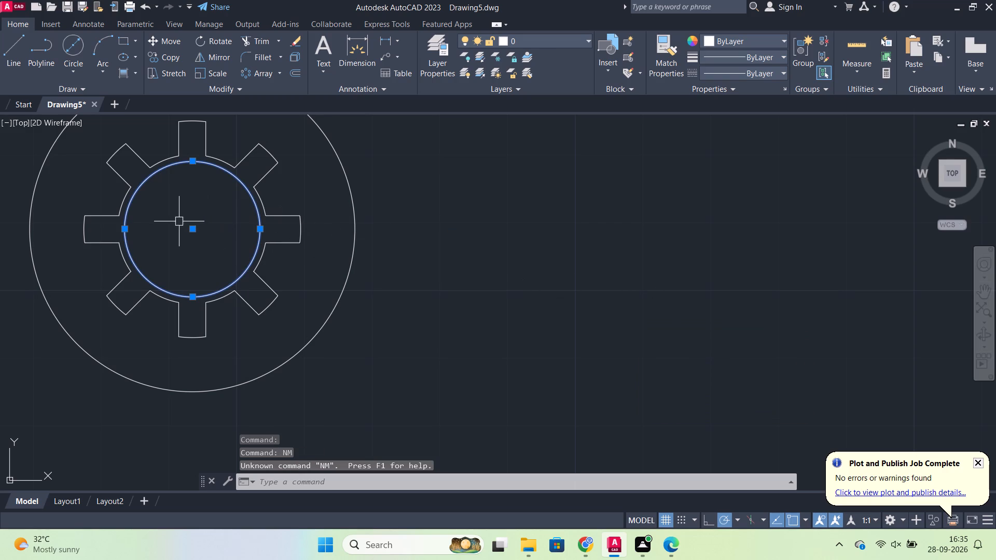
left_click(192, 227)
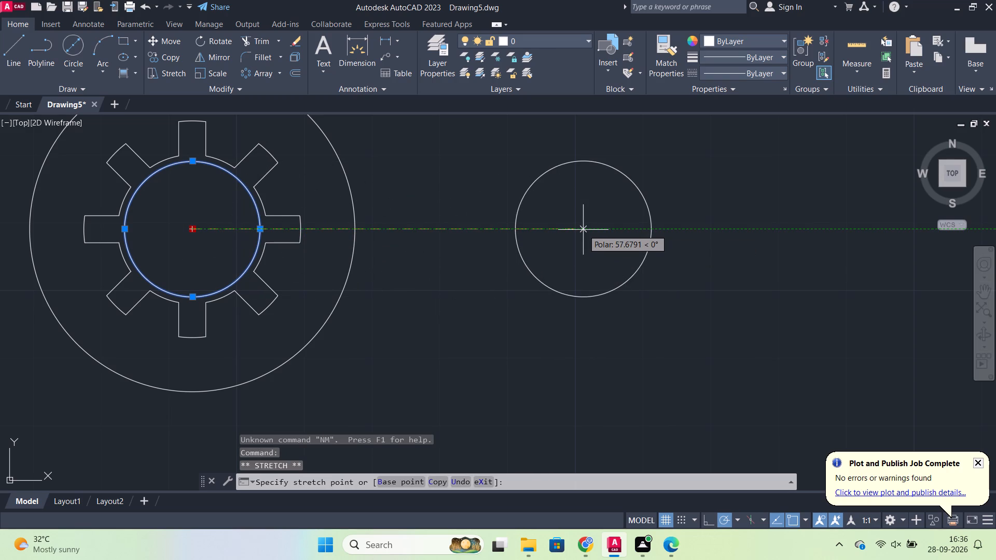
type("74")
key("Return")
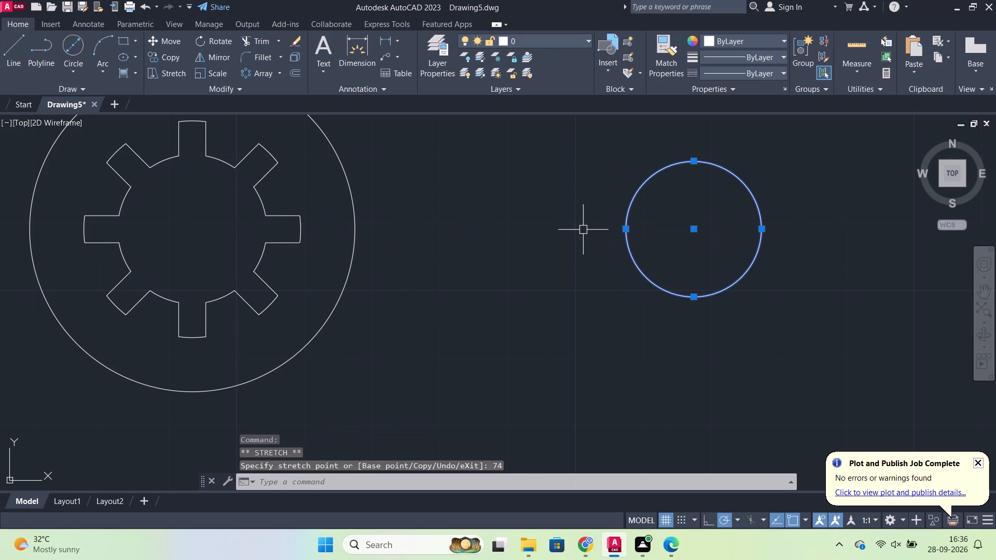
scroll(612, 236, "down", 2)
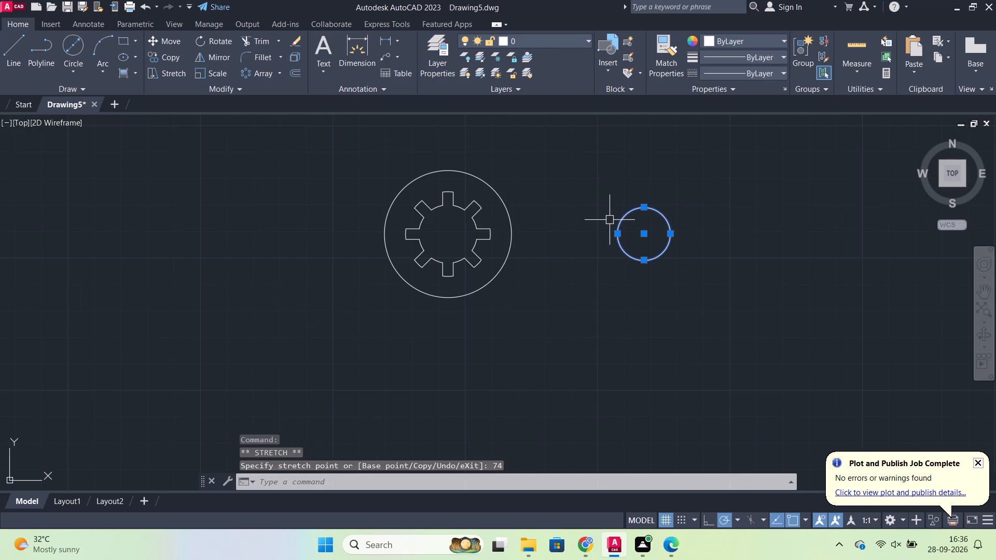
scroll(610, 220, "up", 1)
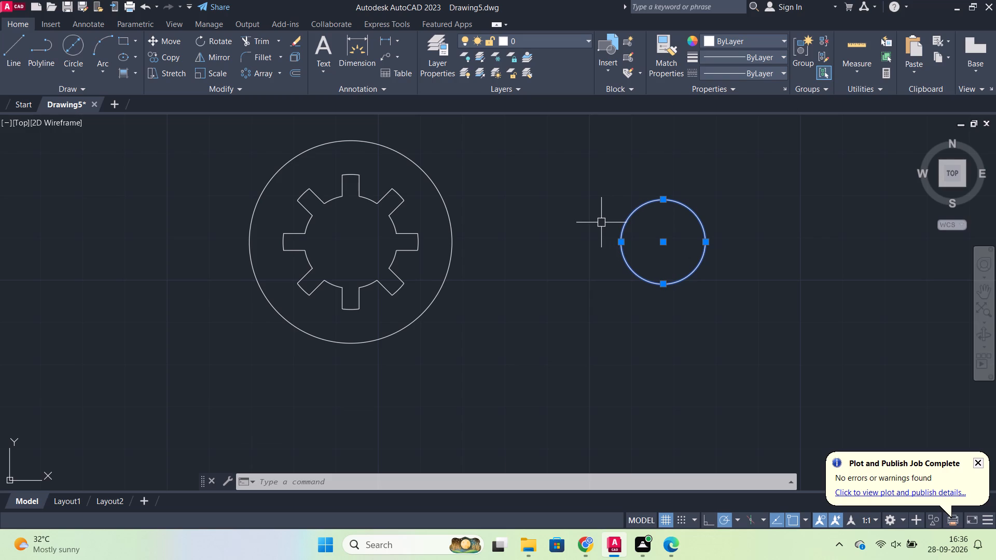
key("Escape")
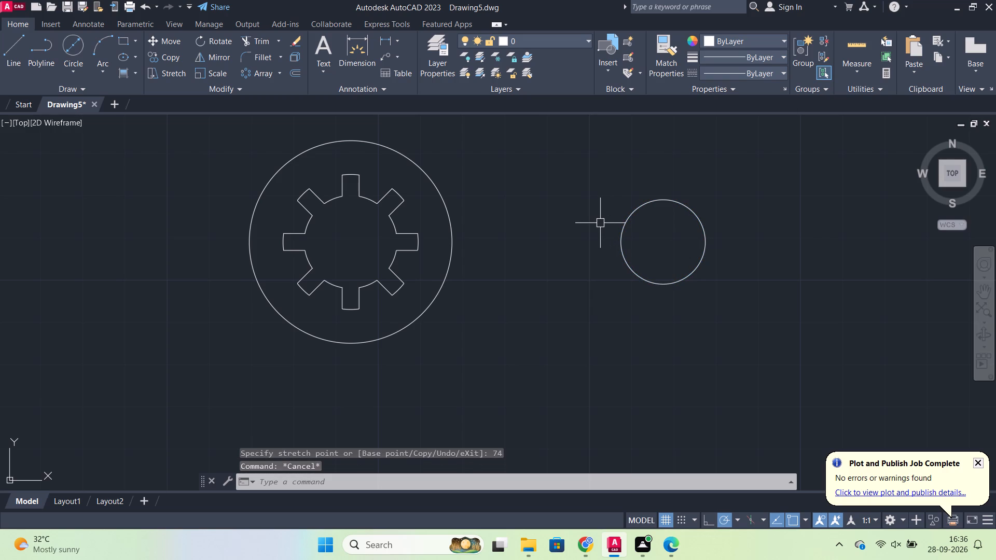
Draw a 60-diameter circle concentric with the relocated 20-diameter circle.
middle_click_drag(604, 217, 530, 233)
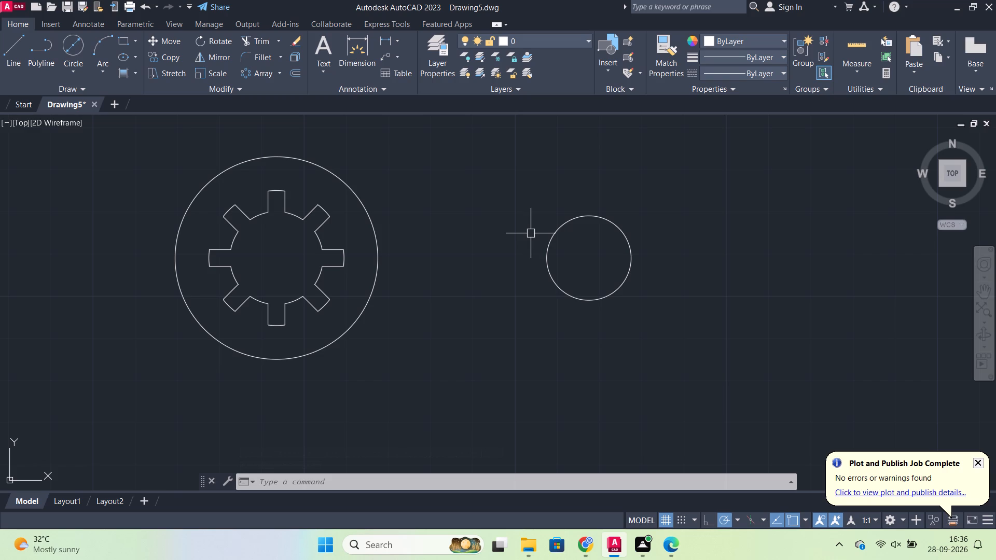
key("c")
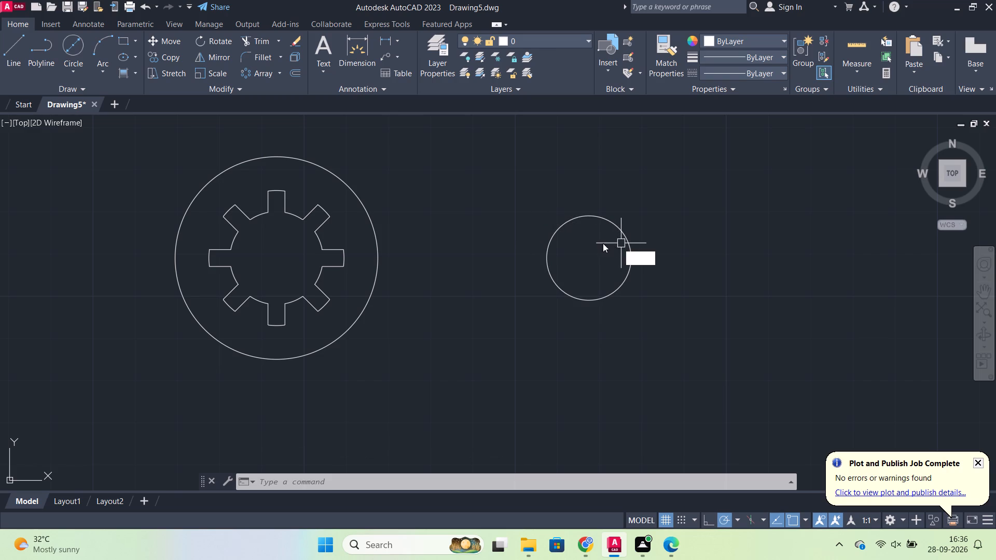
key("Return")
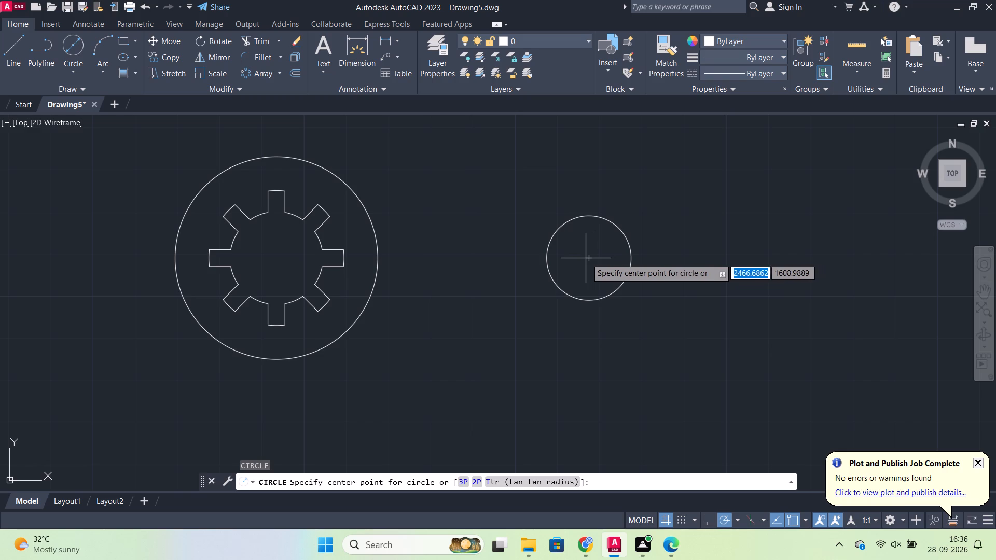
left_click(590, 258)
key("d")
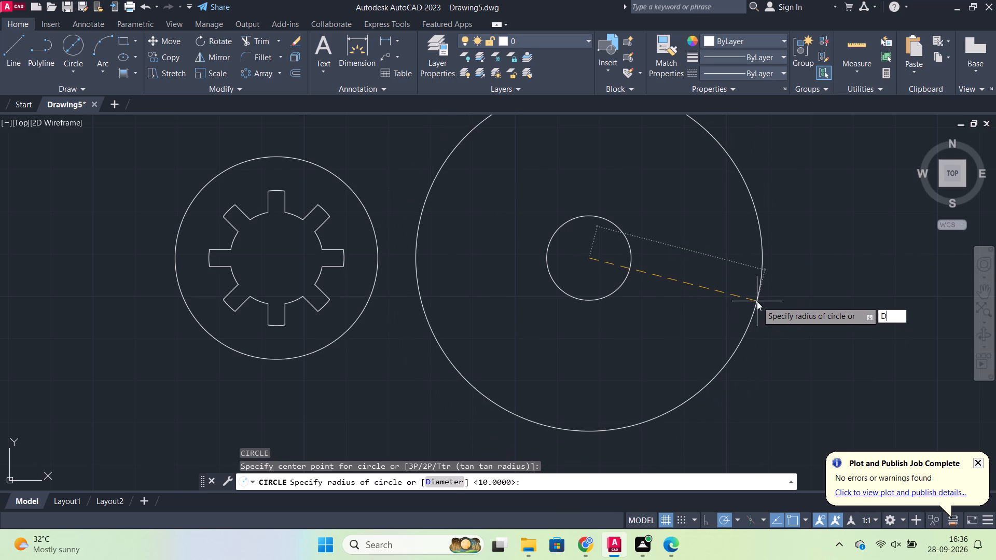
key("Return")
type("60")
key("Return")
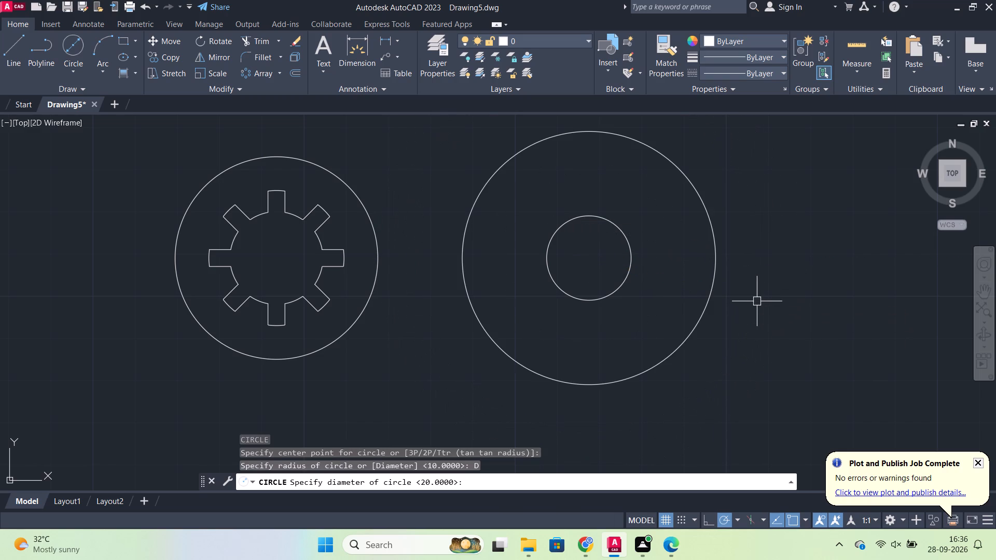
Draw an 8-diameter circle centred on the right quadrant of the 60-diameter circle.
scroll(744, 257, "down", 1)
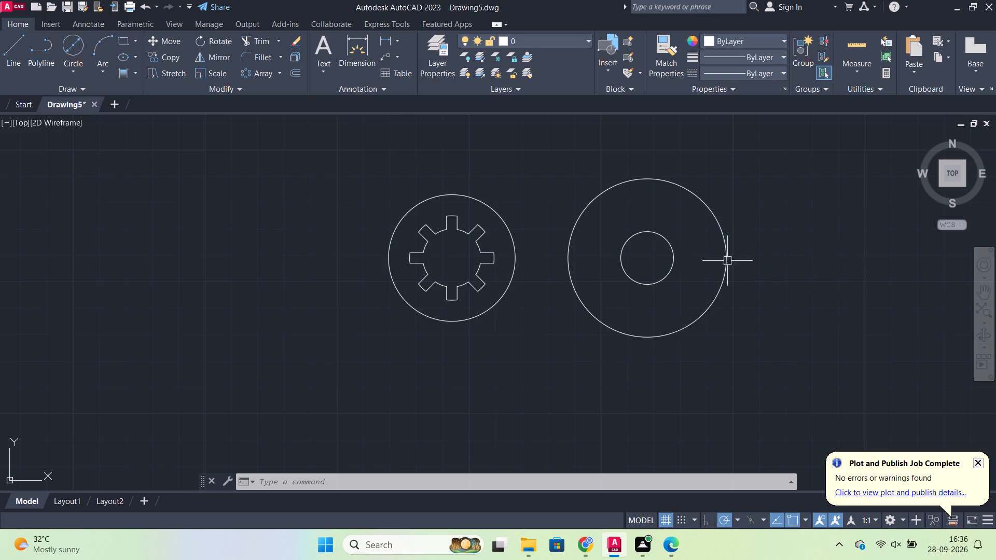
left_click(78, 45)
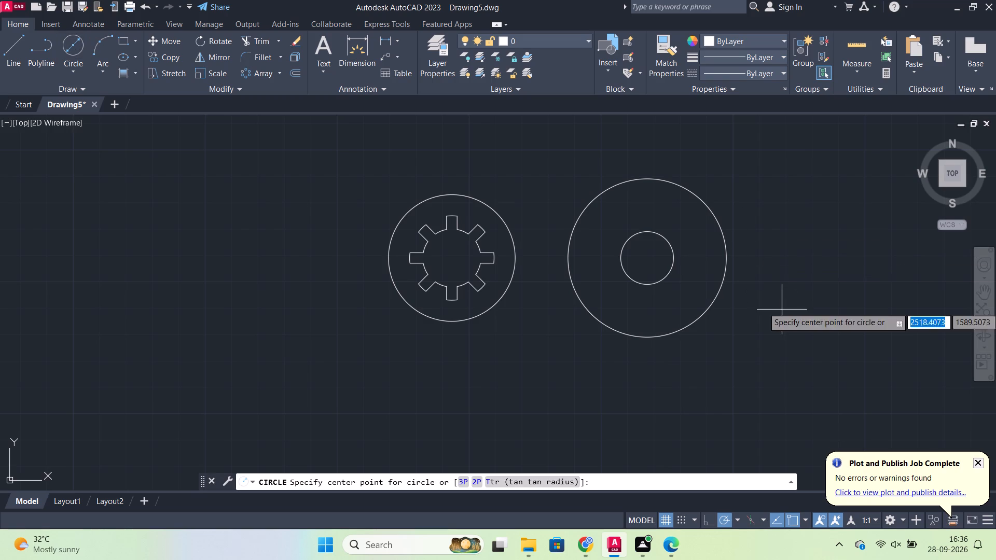
left_click(726, 256)
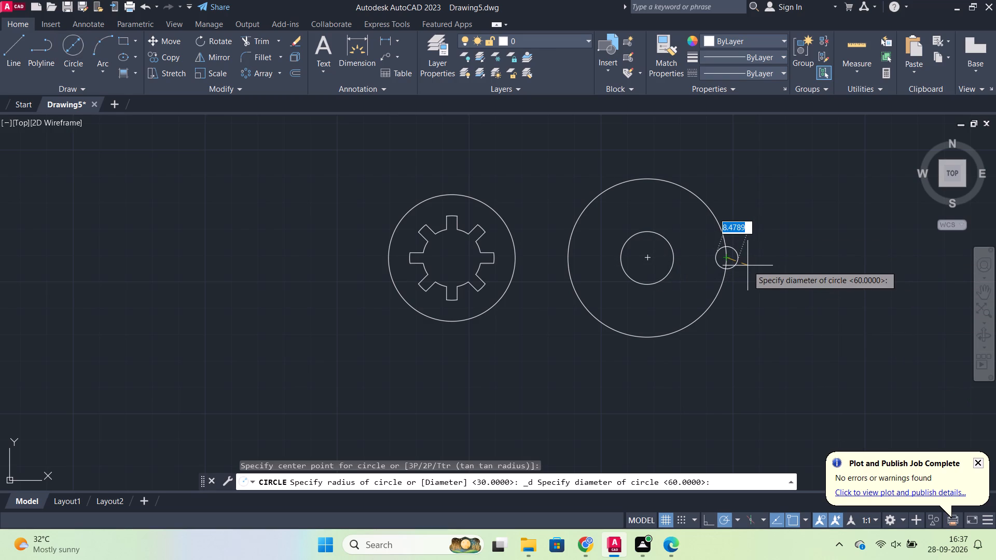
key("d")
key("Return")
key("8")
key("Return")
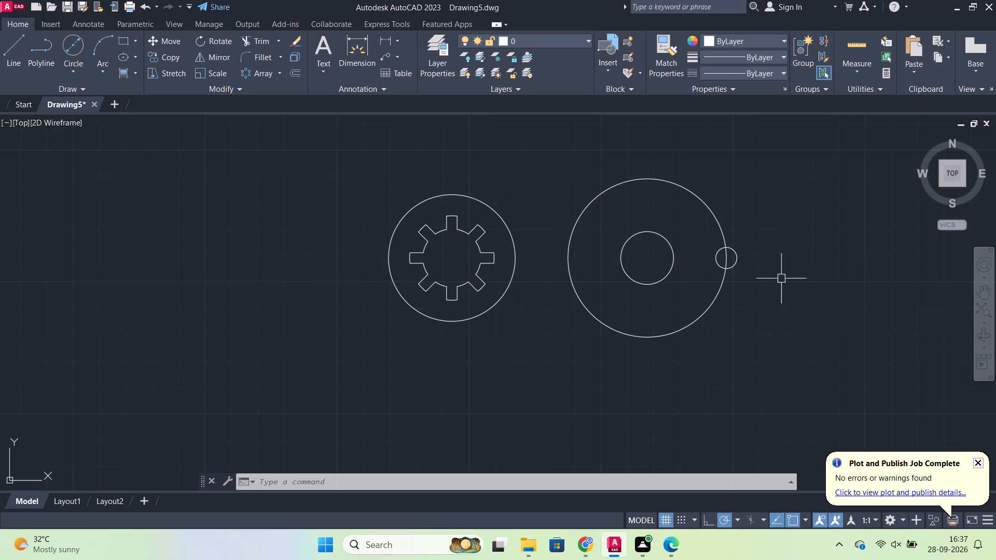
Create a polar array of the 8-diameter circle about the 60-diameter circle's centre with 3 items over 360 degrees.
scroll(787, 264, "up", 1)
scroll(787, 264, "down", 1)
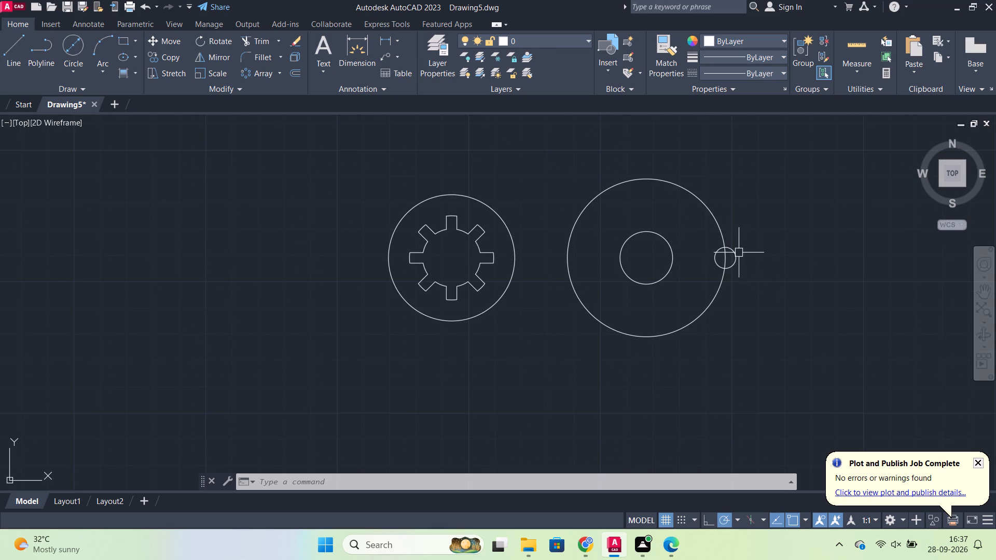
left_click(737, 249)
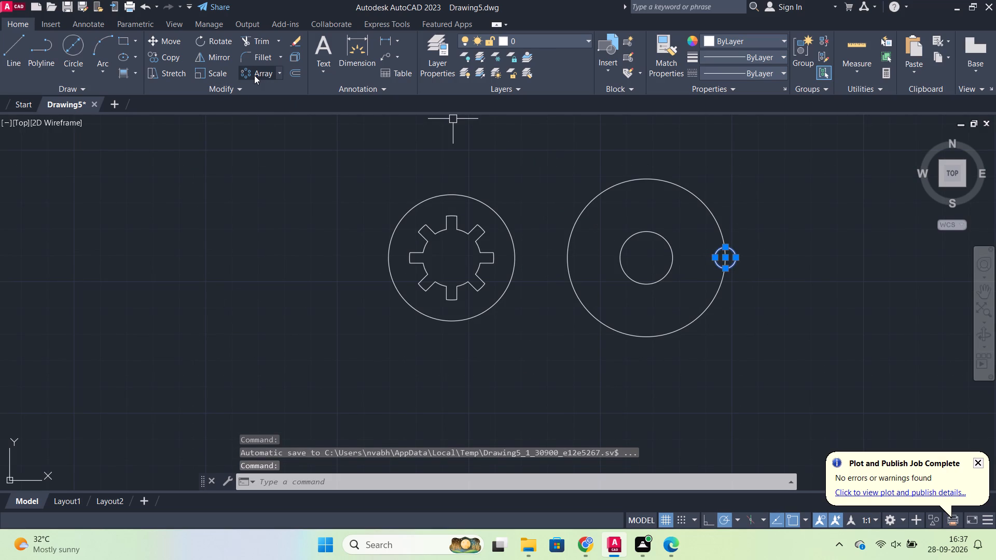
left_click(251, 74)
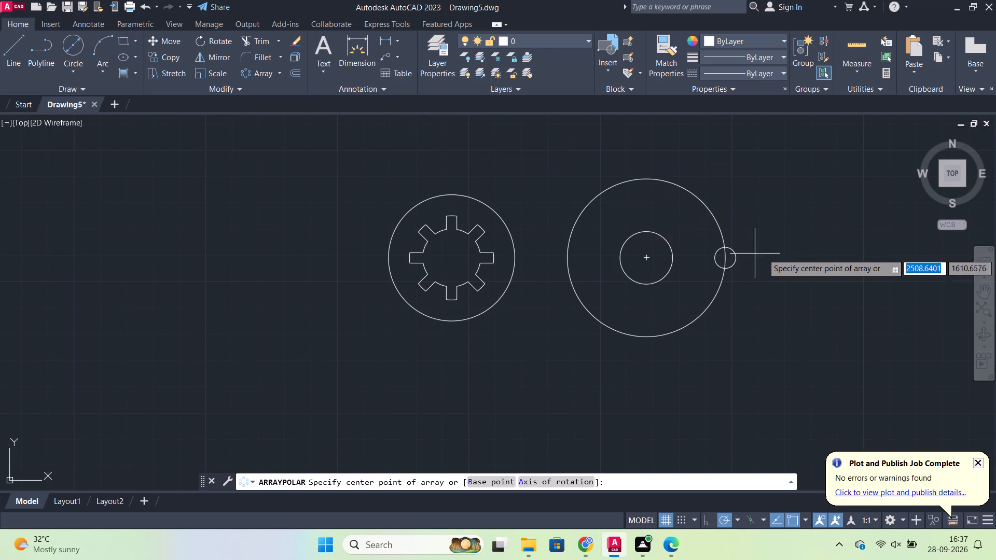
left_click(649, 258)
left_click(151, 44)
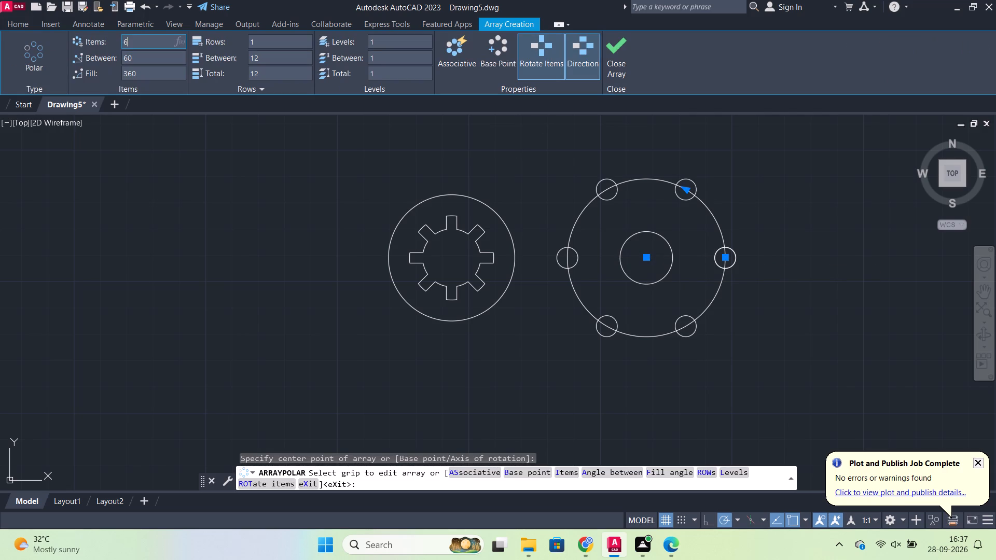
key("3")
key("Return")
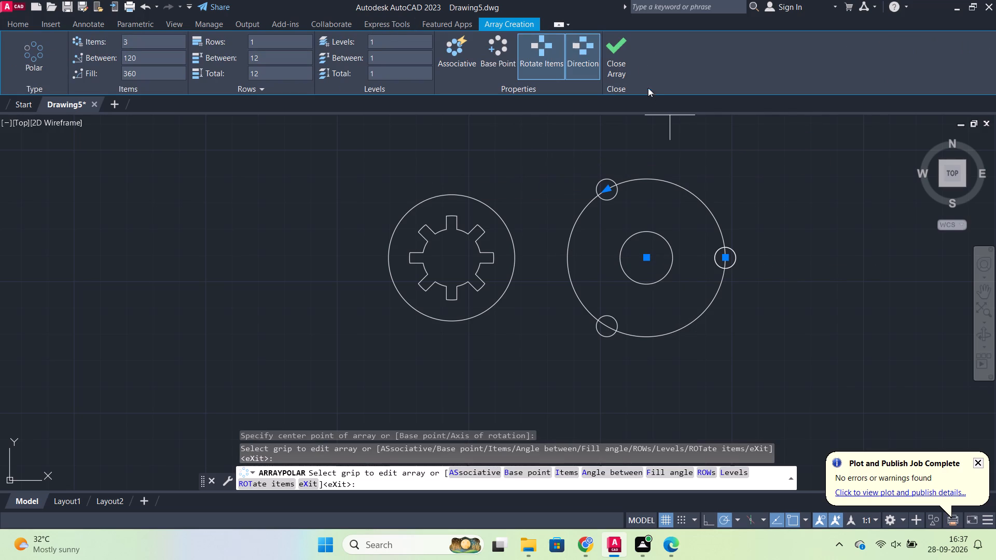
left_click(627, 51)
Draw a 106-diameter circle concentric with the 20- and 60-diameter circles.
scroll(780, 218, "down", 2)
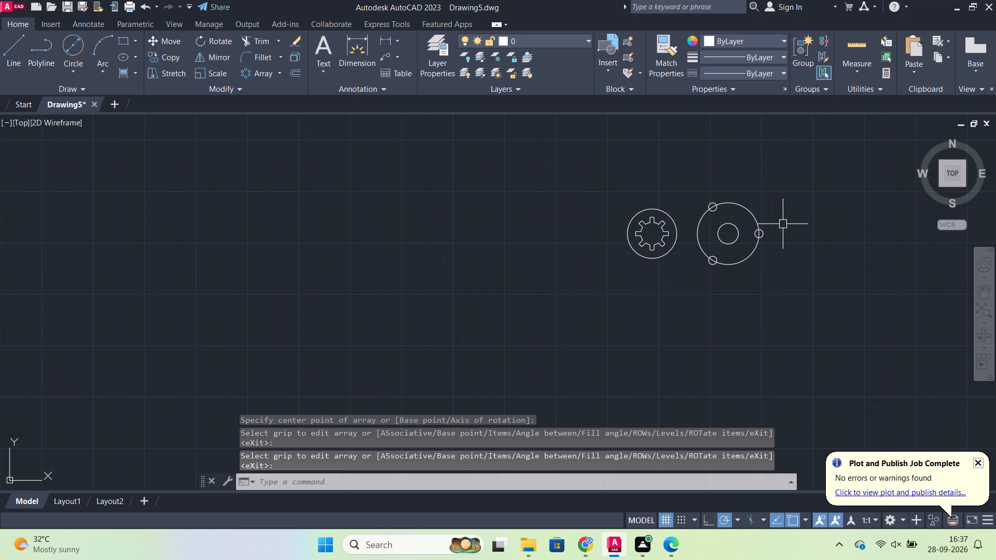
scroll(786, 232, "up", 1)
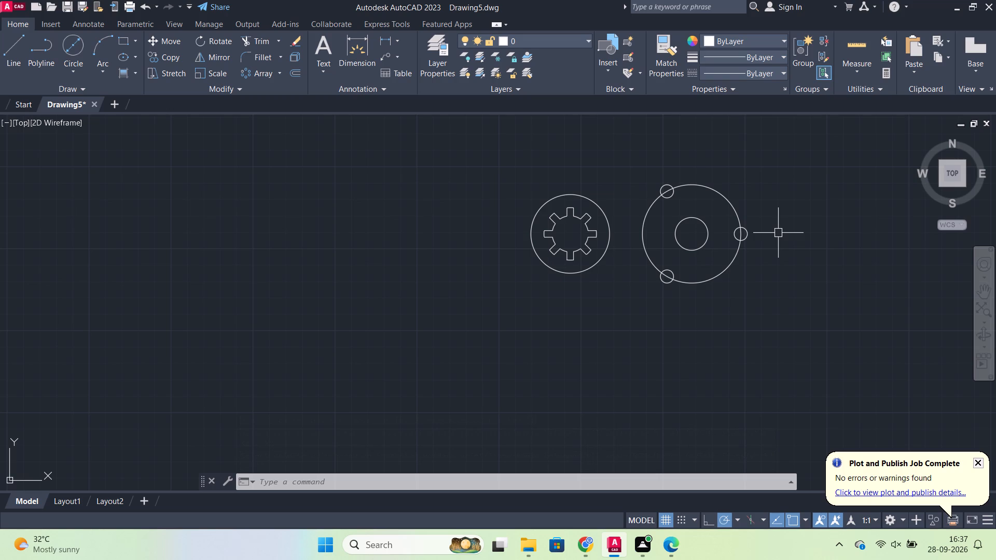
key("c")
key("Return")
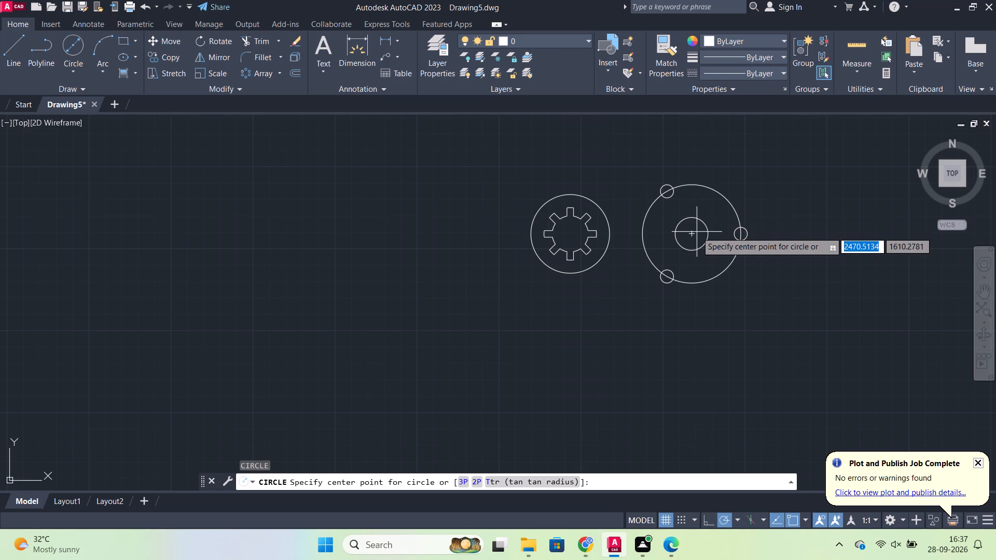
left_click(689, 233)
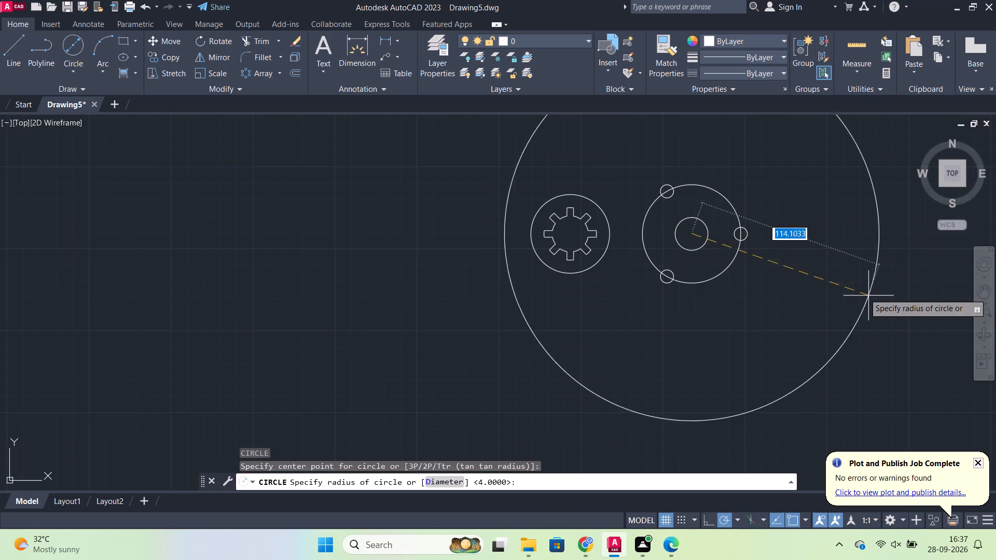
key("d")
key("Return")
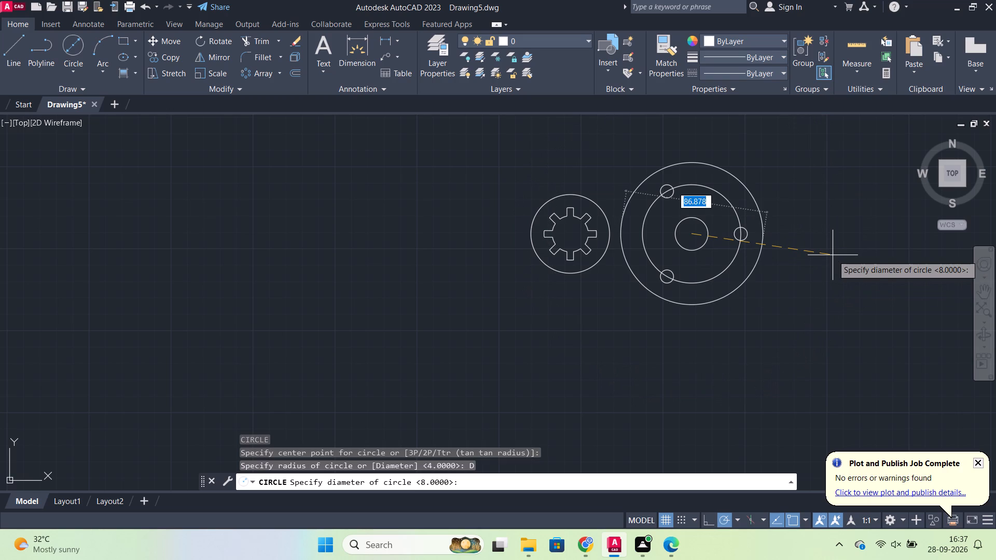
type("106")
key("Return")
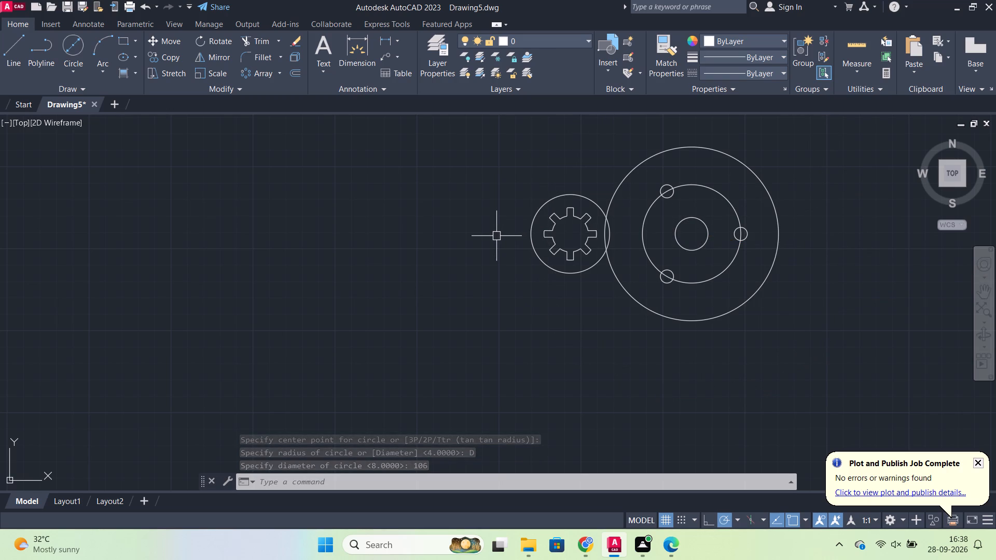
scroll(492, 236, "up", 1)
key("Escape")
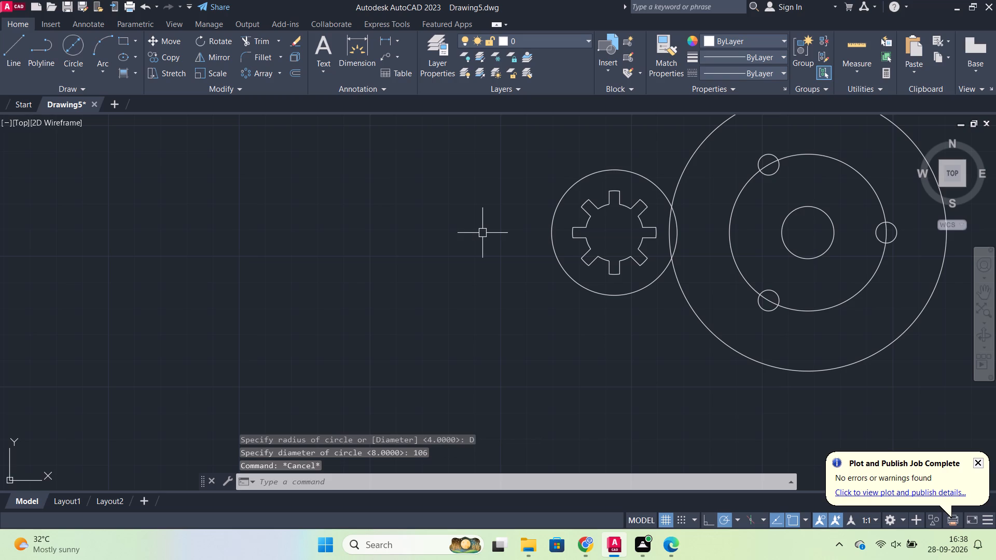
Draw an 80-diameter circle centred on the slotted disc.
key("c")
key("Return")
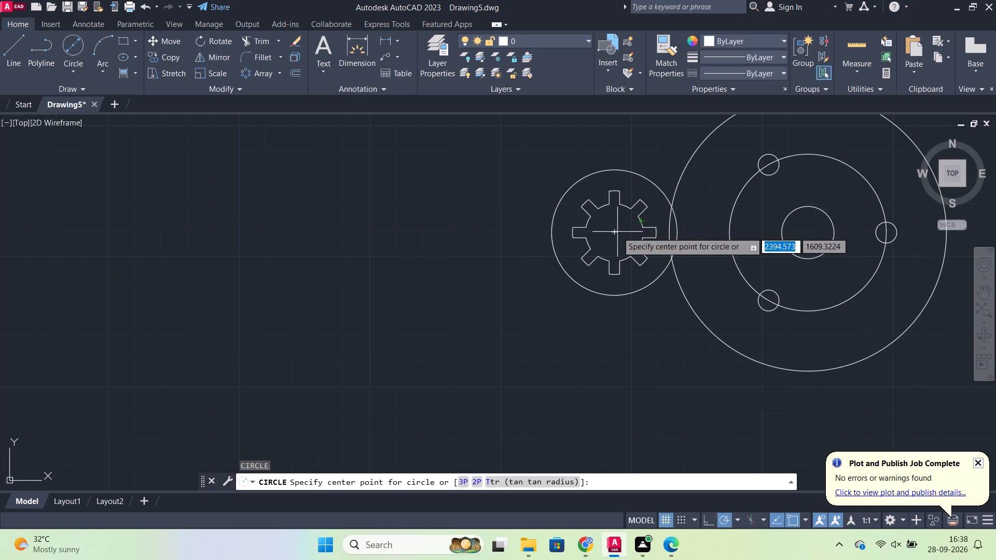
left_click(614, 232)
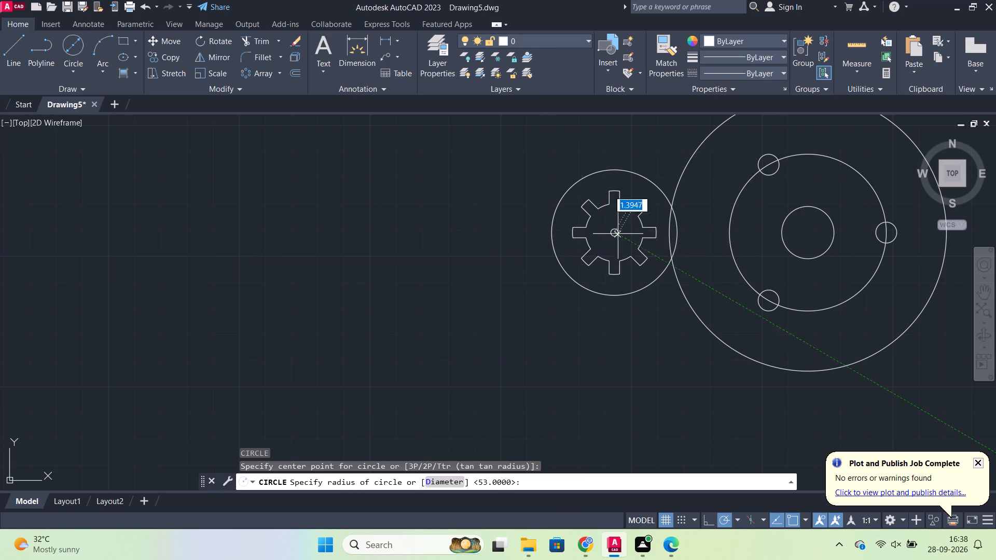
key("d")
key("Return")
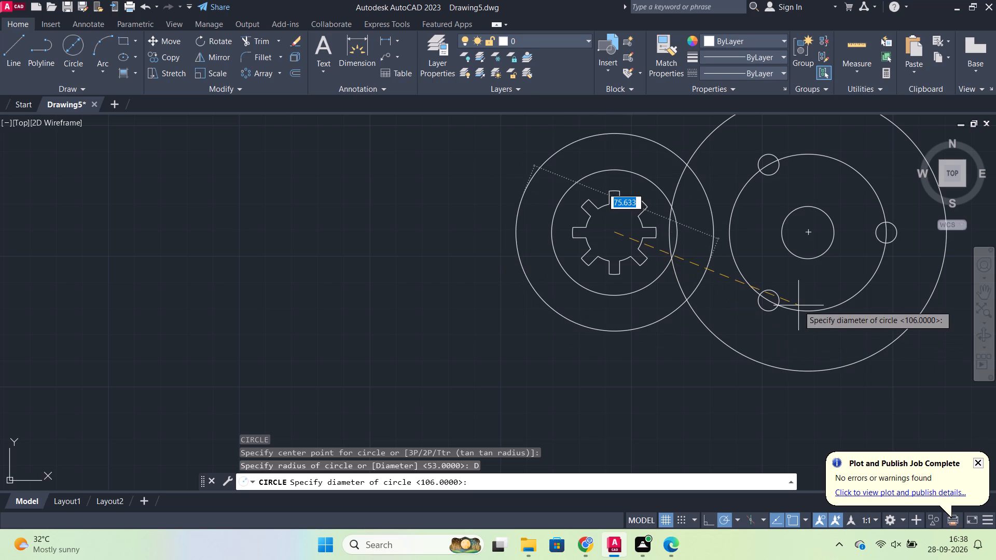
type("80")
key("Return")
Trim the overlapping 106- and 80-diameter circles, leaving a concave arc notch in the large disc facing the slotted disc.
key("period")
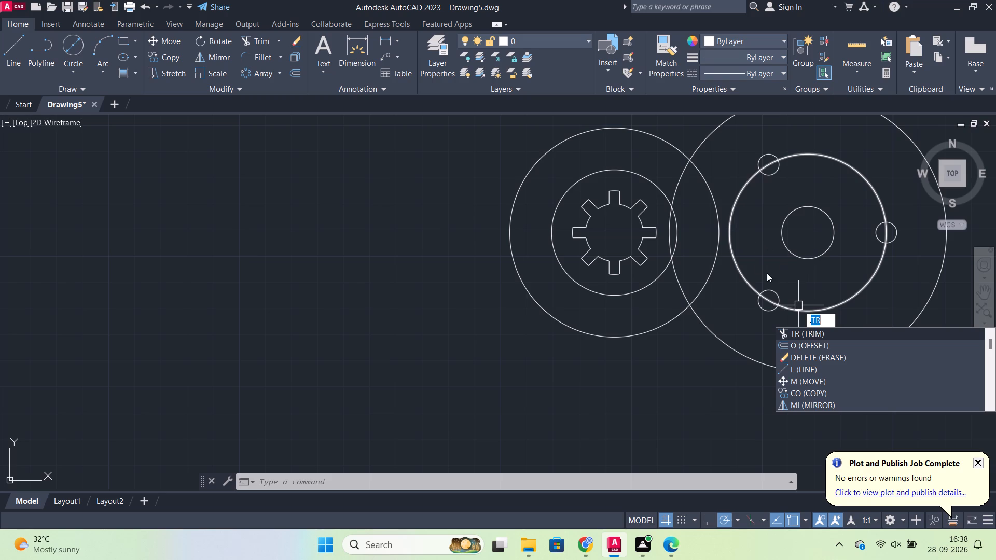
left_click(821, 332)
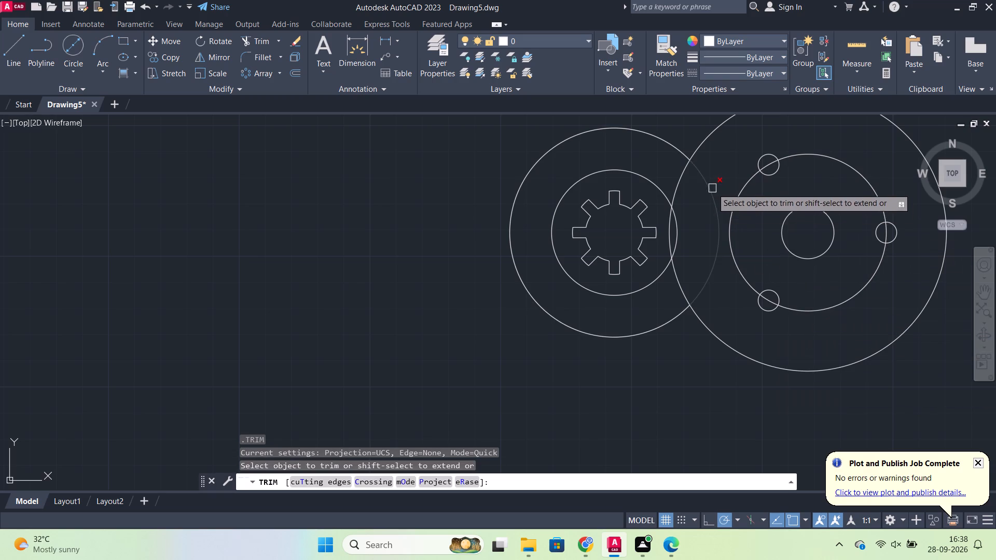
left_click(686, 174)
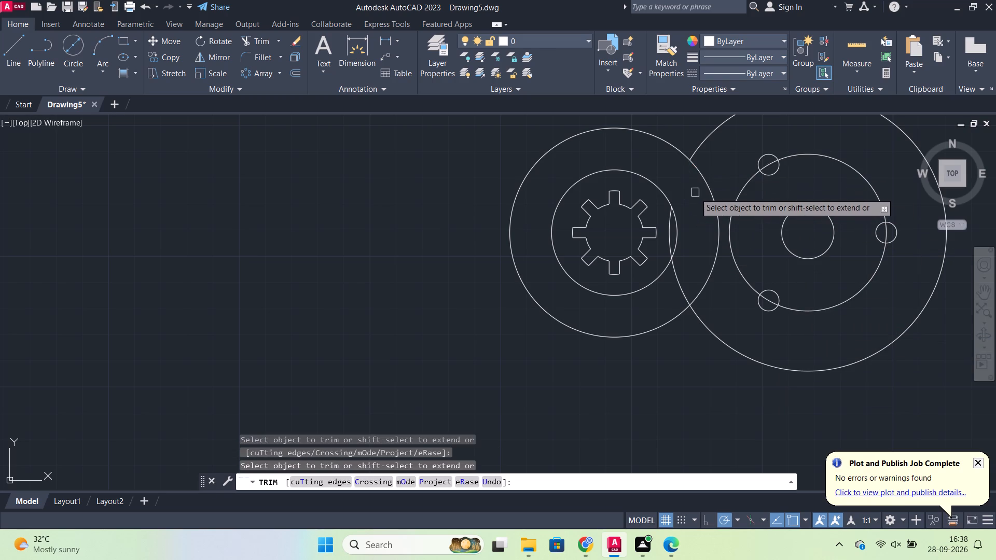
left_click(676, 276)
left_click(668, 229)
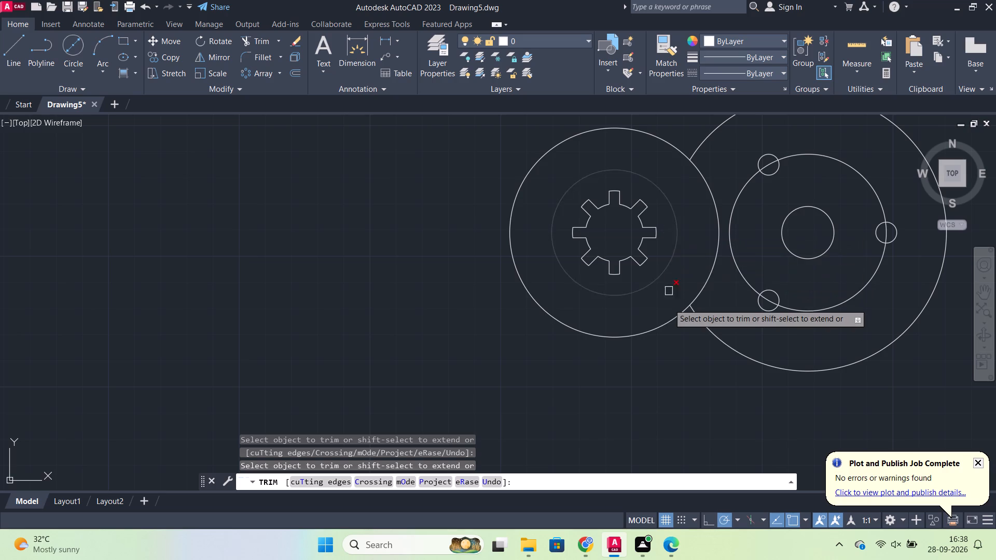
left_click(667, 323)
scroll(613, 278, "down", 2)
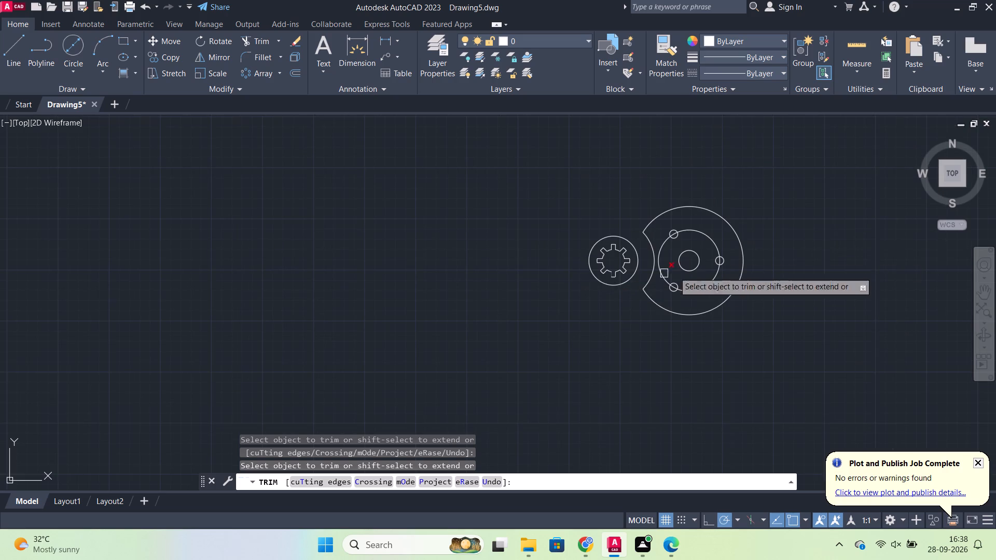
scroll(784, 243, "up", 1)
middle_click_drag(785, 247, 727, 269)
key("Escape")
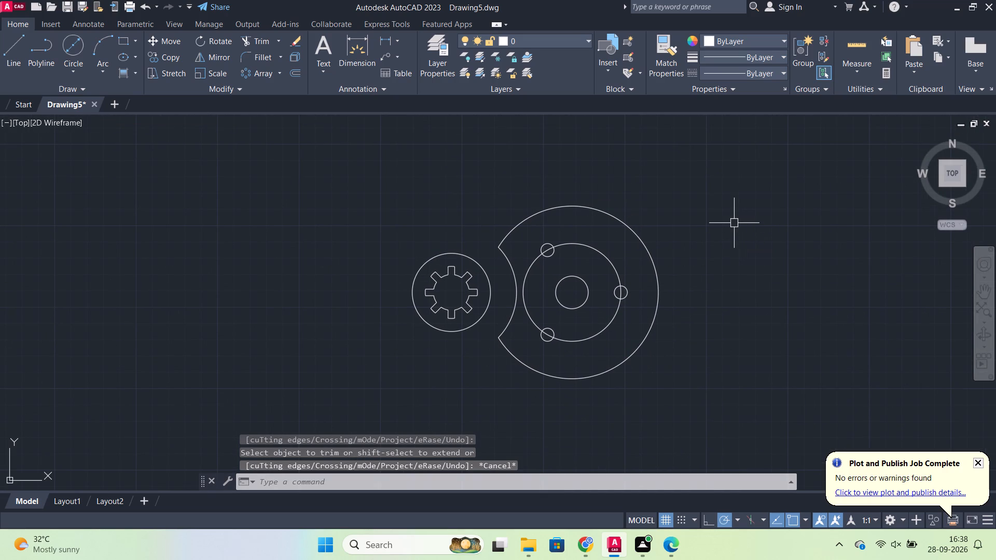
Fillet the upper and lower corners of the large disc's concave notch with a radius of 10.
key("f")
key("Return")
key("r")
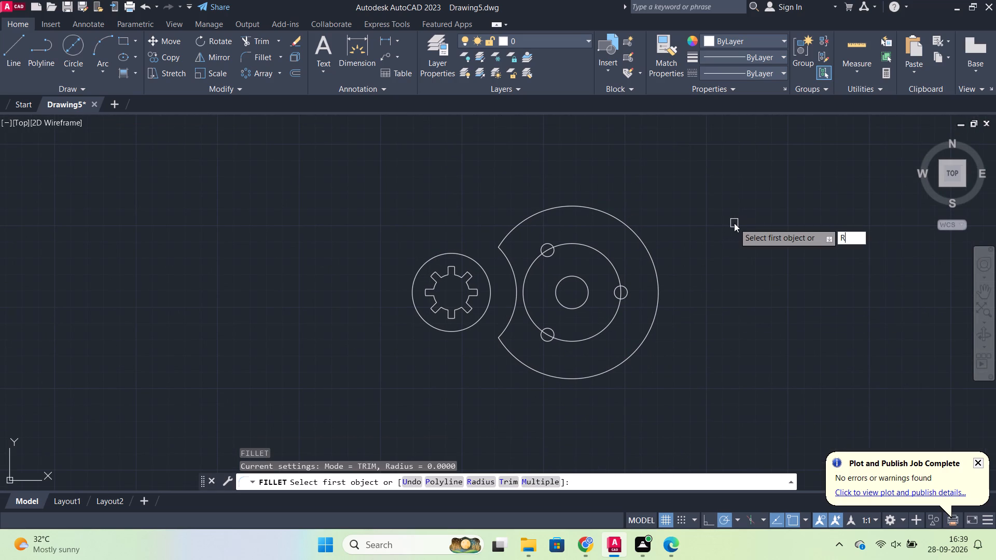
key("Return")
type("10")
key("Return")
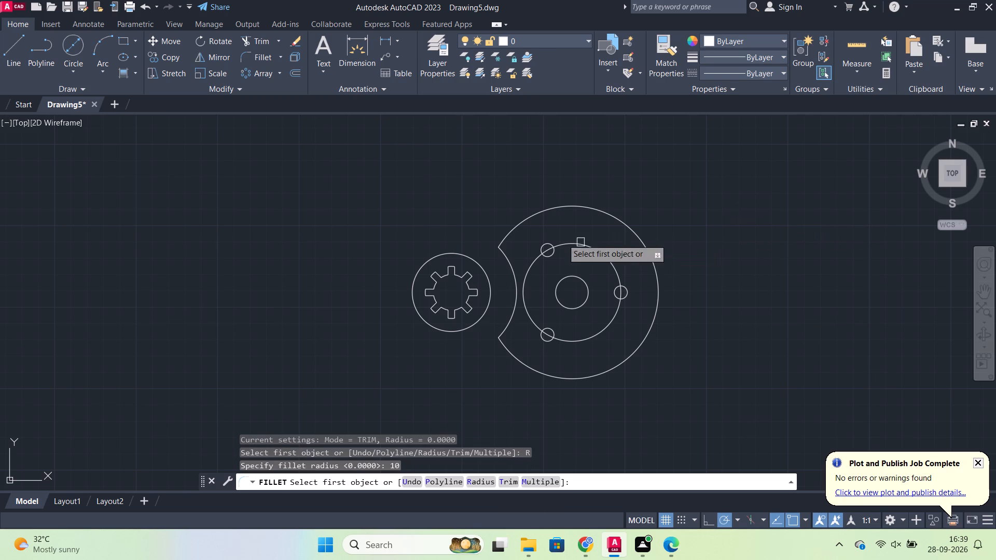
left_click(518, 223)
left_click(510, 255)
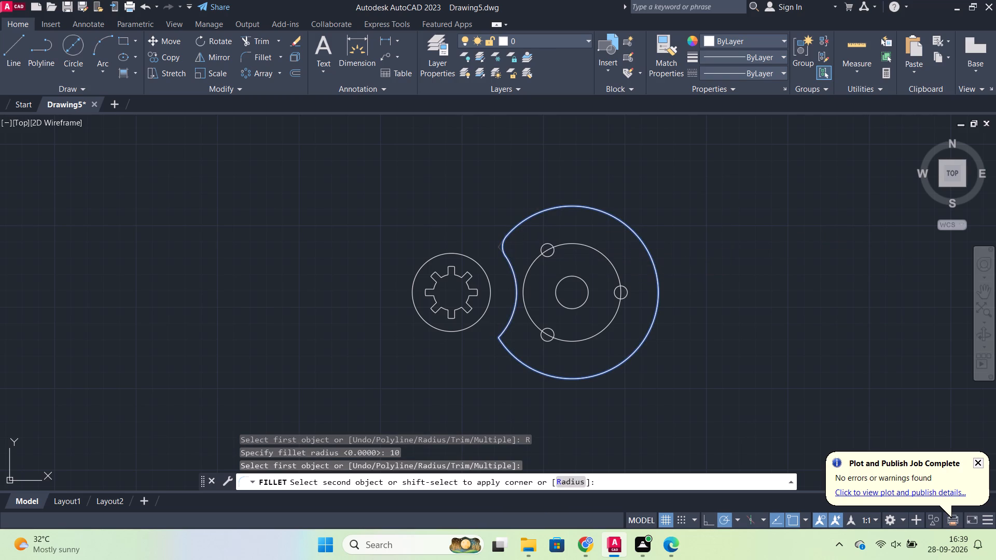
key("space")
left_click(508, 325)
left_click(508, 351)
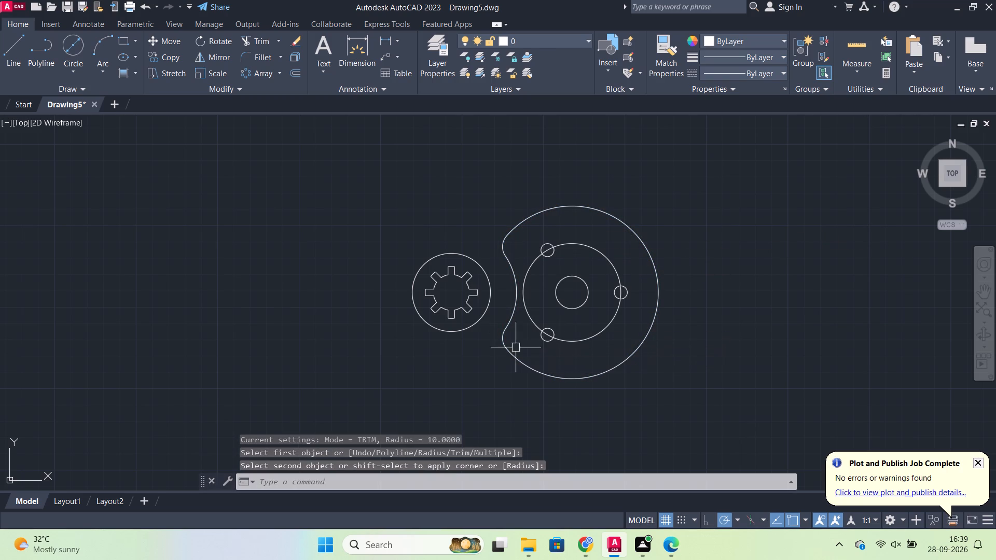
key("grave")
key("Escape")
Load the ACAD_ISO02W100 ISO dash linetype into the drawing for the 60-diameter circle.
left_click(612, 255)
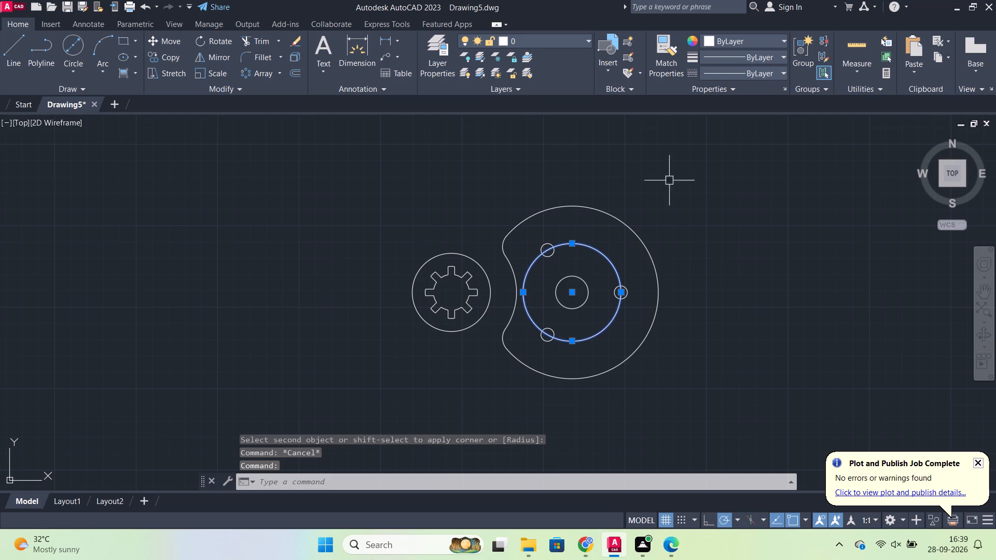
left_click(745, 72)
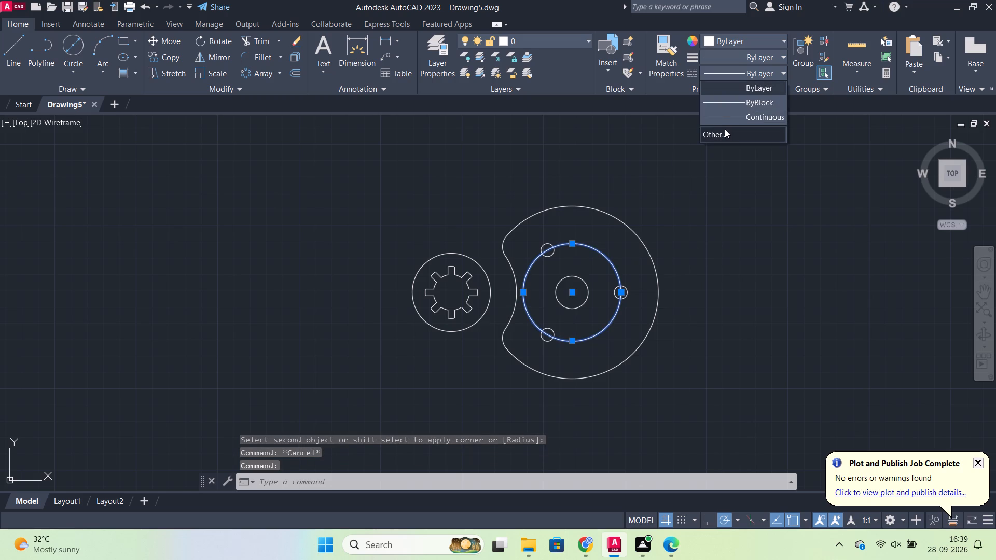
left_click(725, 129)
left_click(636, 159)
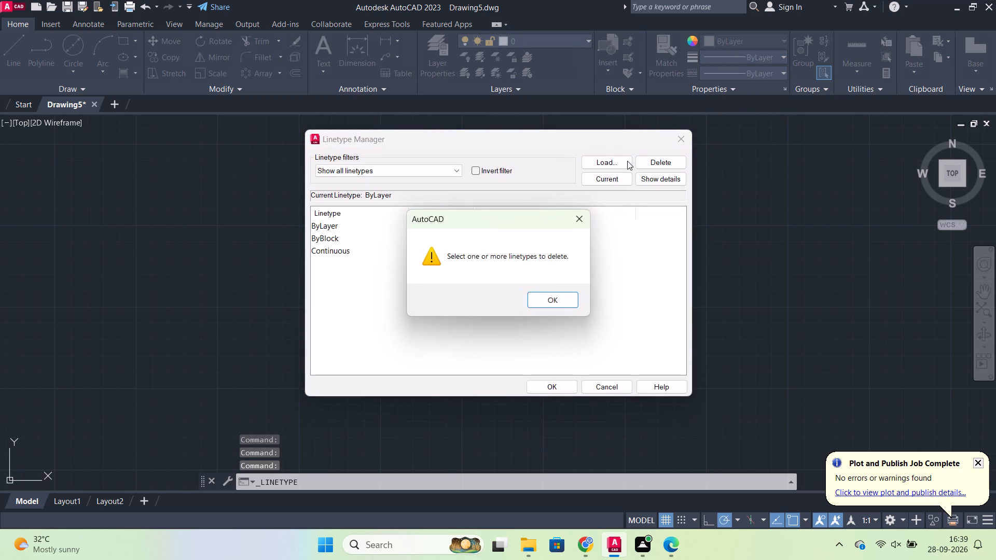
left_click(627, 161)
left_click(580, 210)
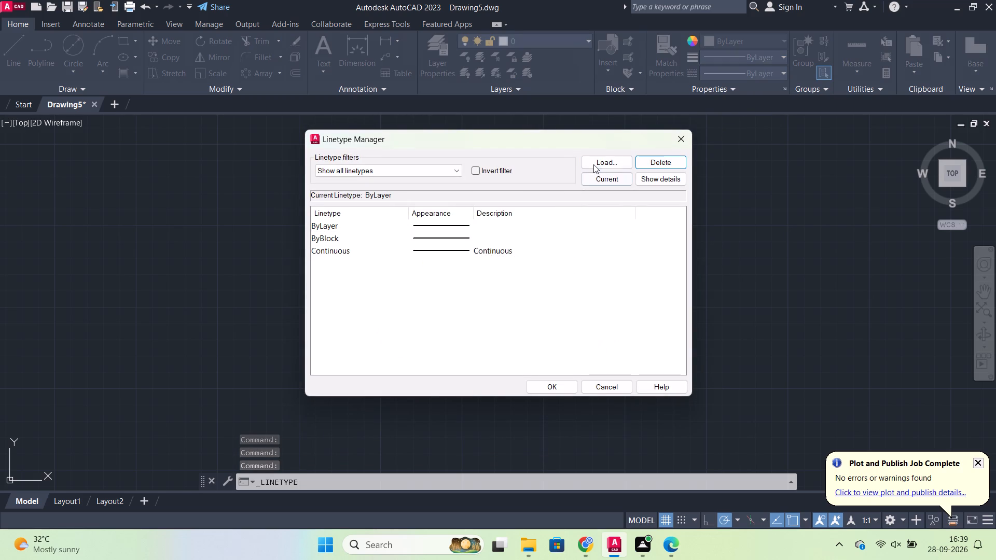
left_click(594, 164)
left_click(547, 242)
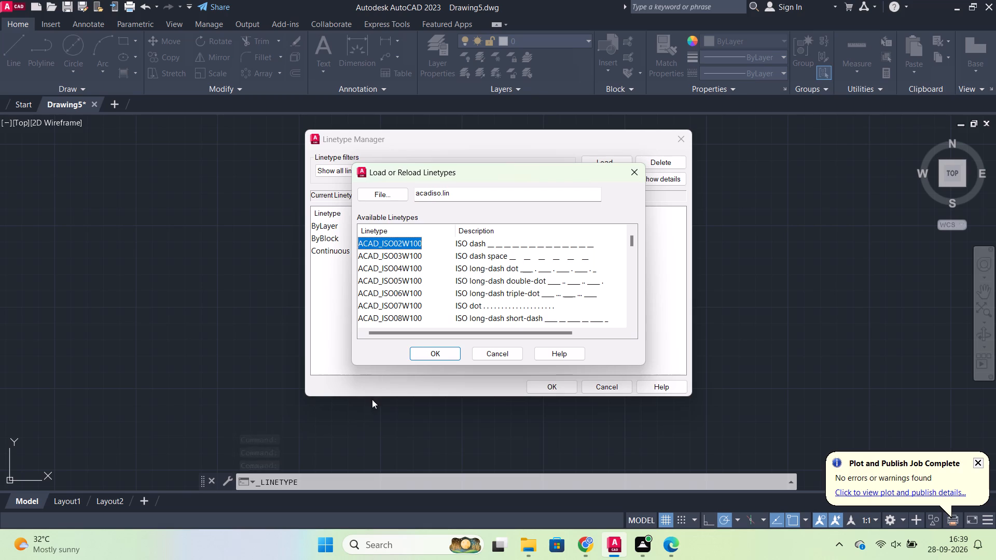
left_click(439, 354)
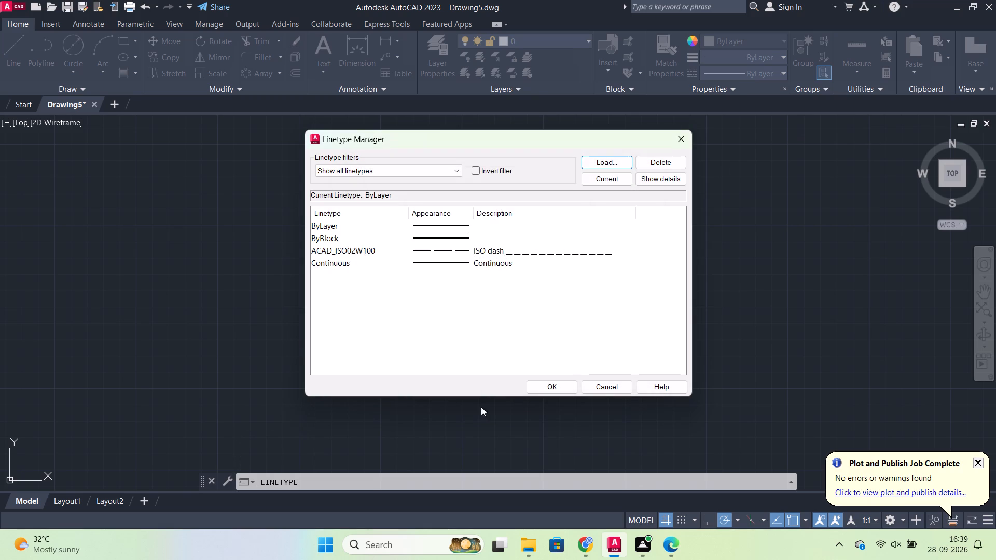
left_click(543, 392)
Assign the ACAD_ISO02W100 dashed linetype to the 60-diameter circle.
left_click(602, 260)
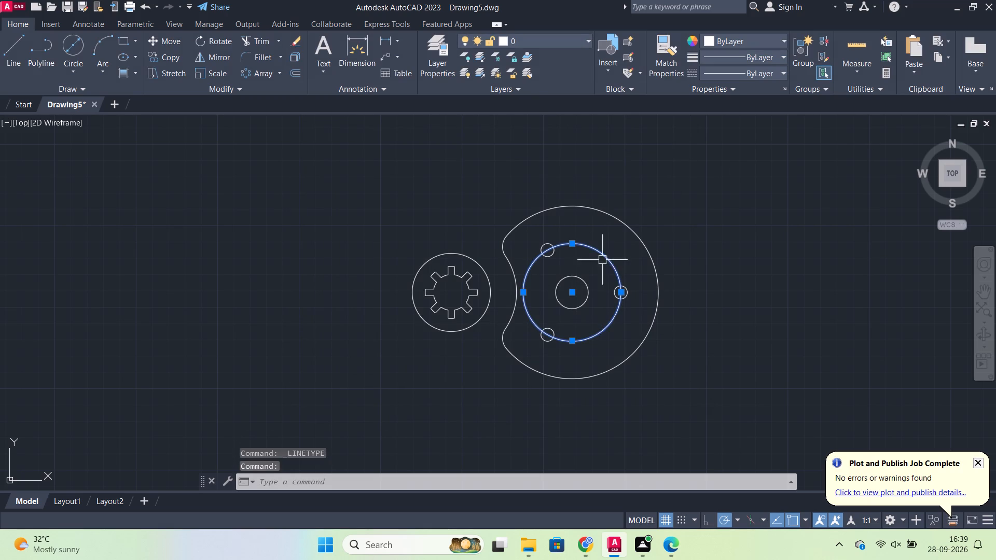
left_click(734, 71)
left_click(772, 121)
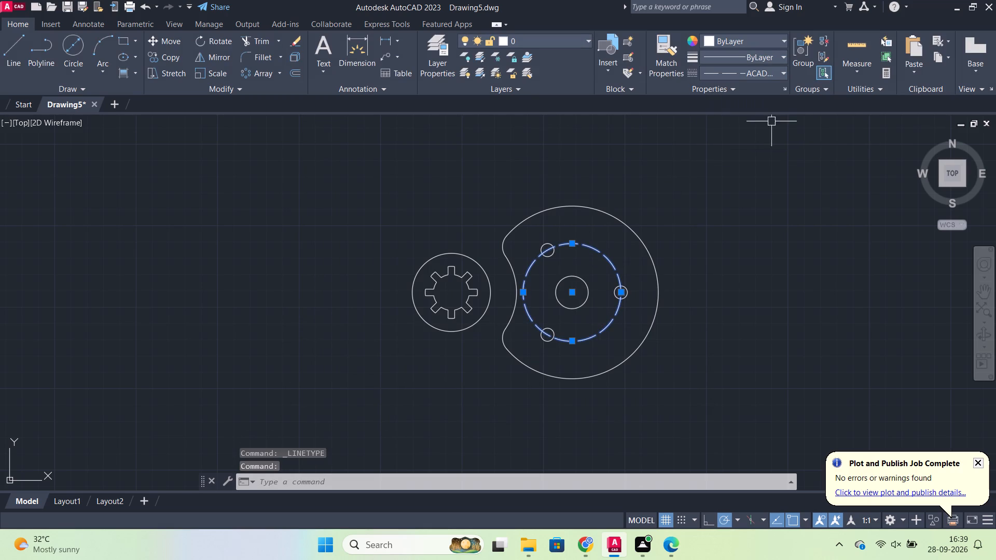
Draw a short vertical line about 5.4 units long upward from the large disc's centre.
key("Escape")
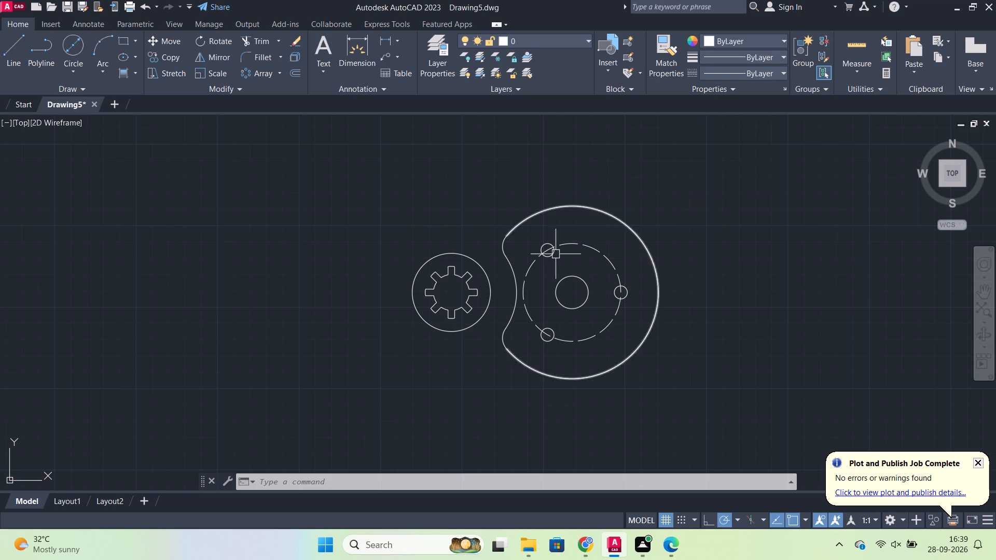
key("l")
key("Return")
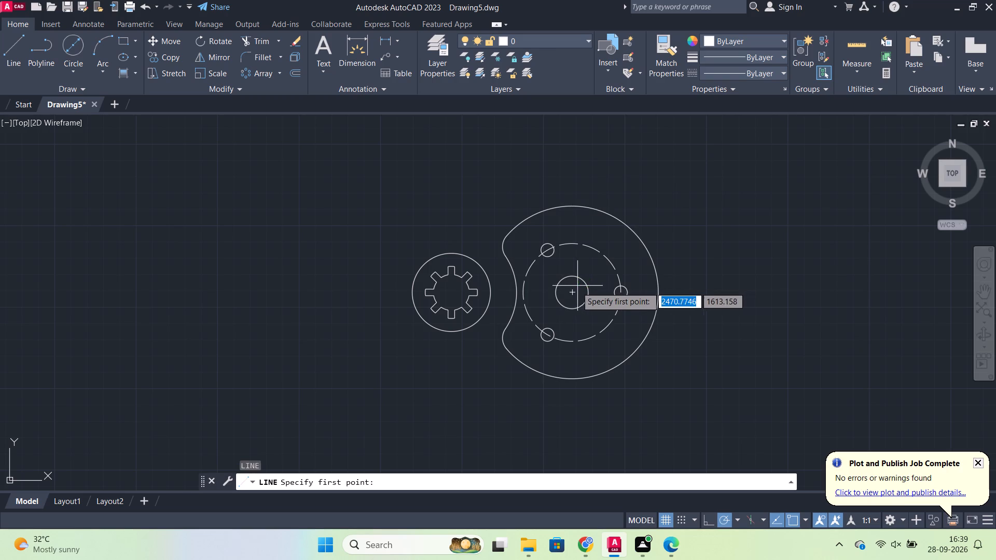
left_click(571, 292)
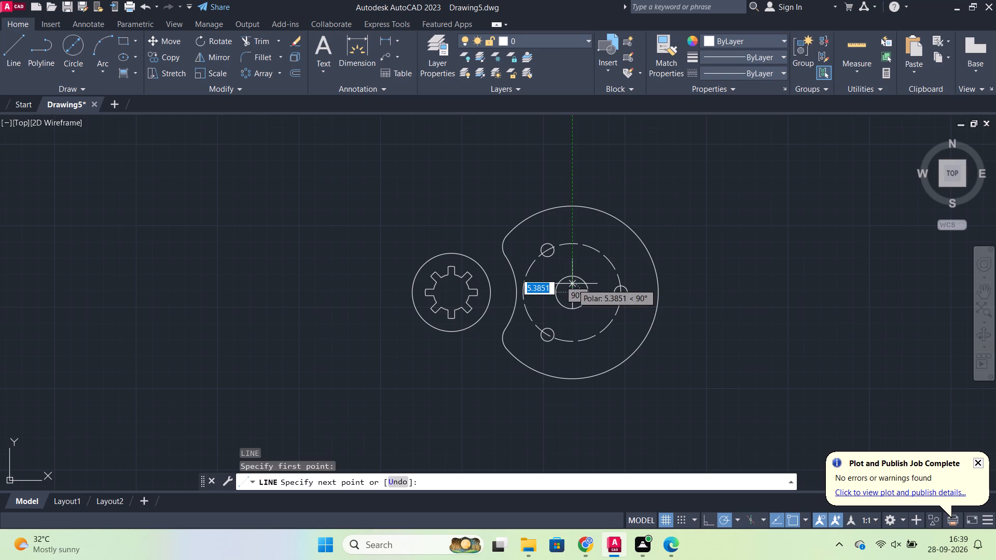
left_click(572, 284)
key("Escape")
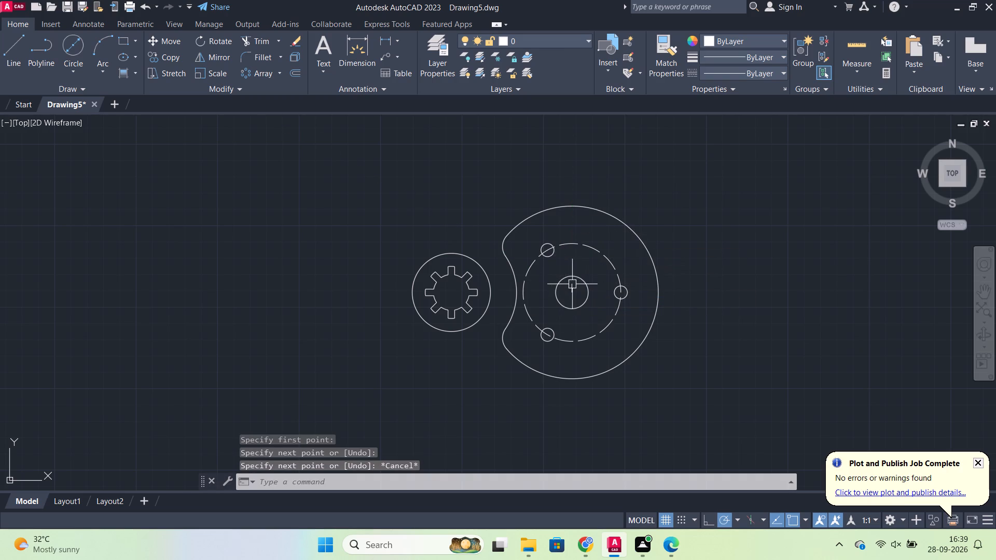
Offset the short vertical line by 148 units toward and beyond the slotted disc.
left_click(572, 284)
key("o")
key("Return")
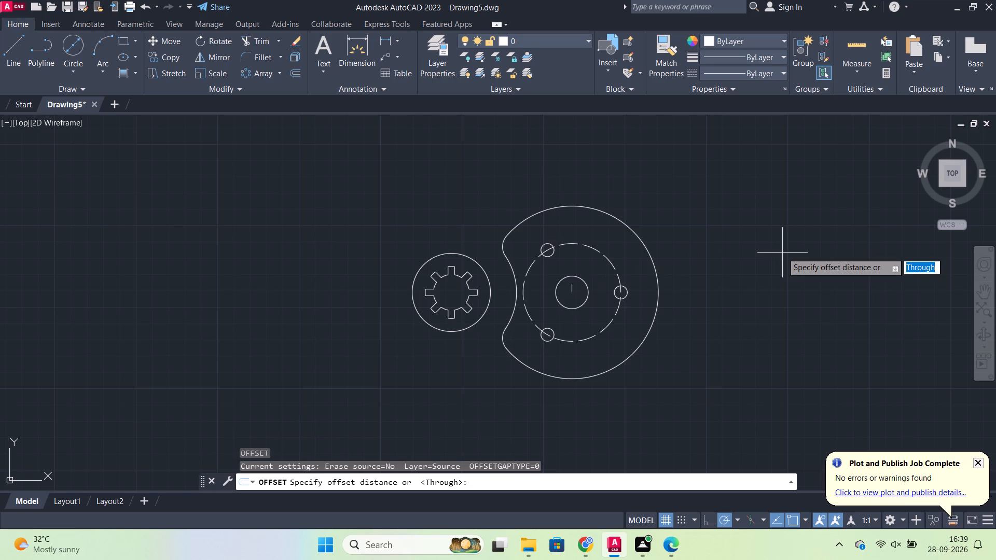
key("Return")
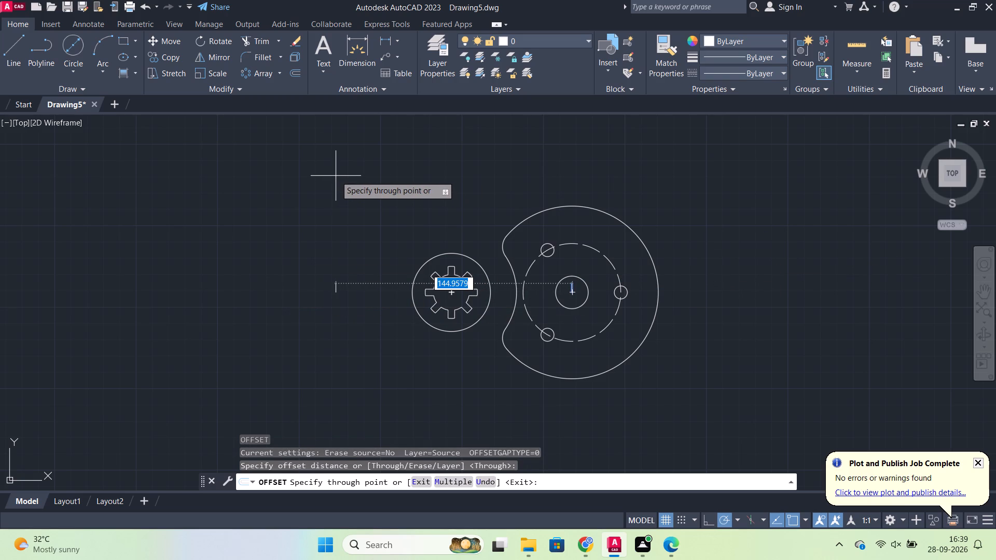
type("114")
key("BackSpace")
key("BackSpace")
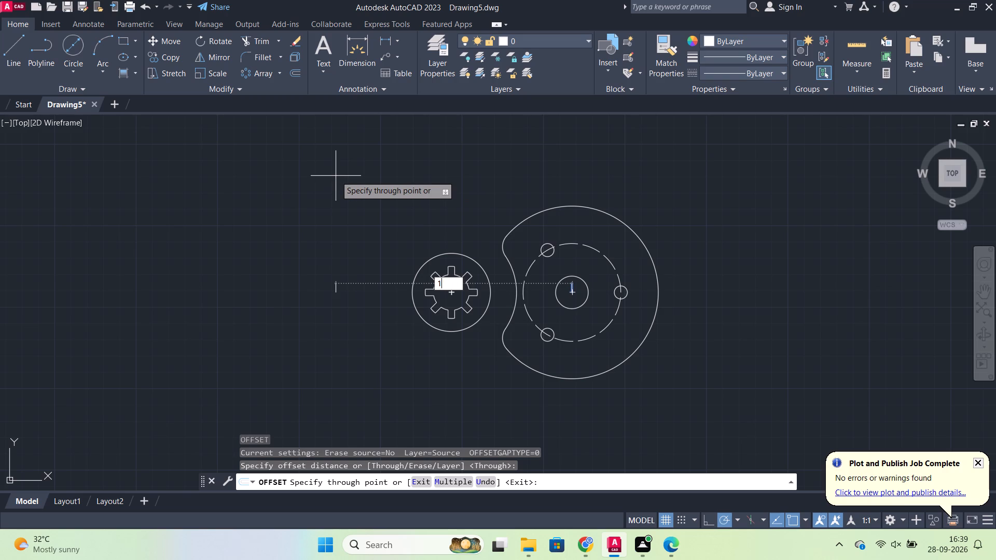
type("48")
key("Return")
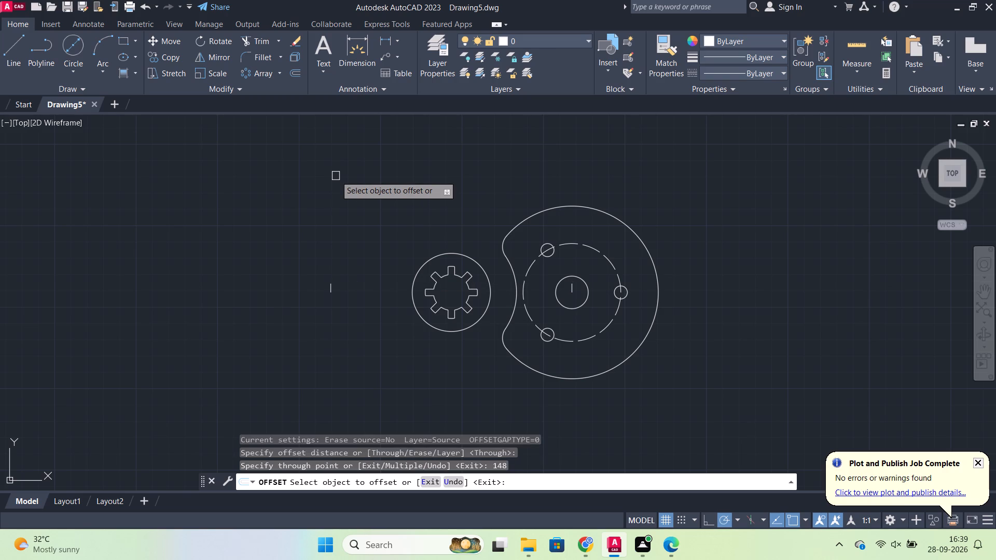
key("grave")
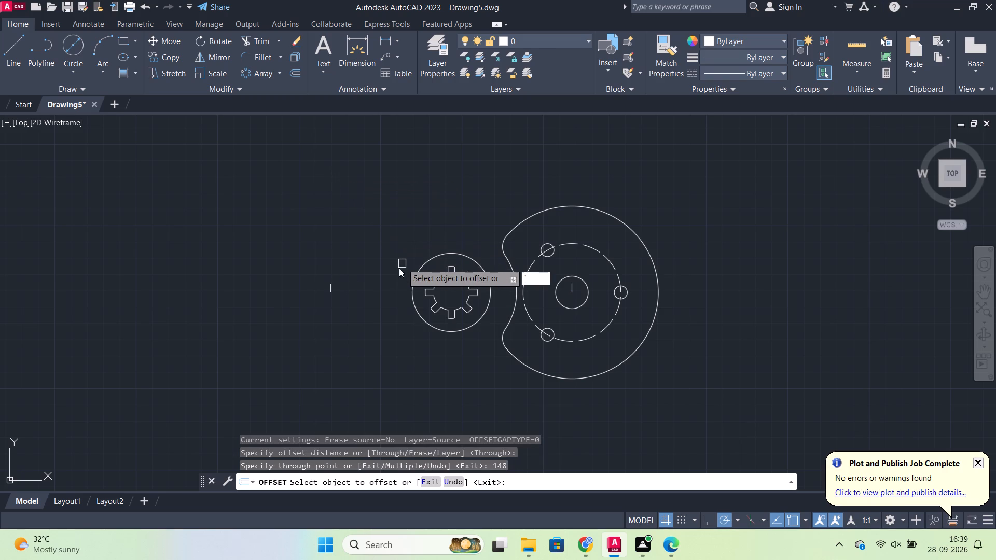
key("Escape")
key("Escape")
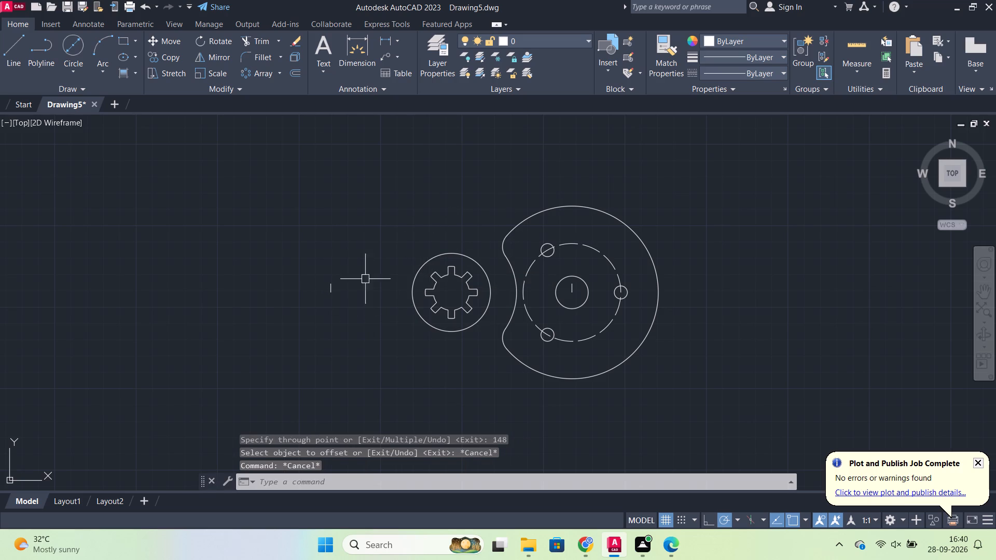
Lengthen the offset vertical line upward and downward so it extends past the slotted disc's height at both ends.
left_click(331, 286)
left_click(331, 285)
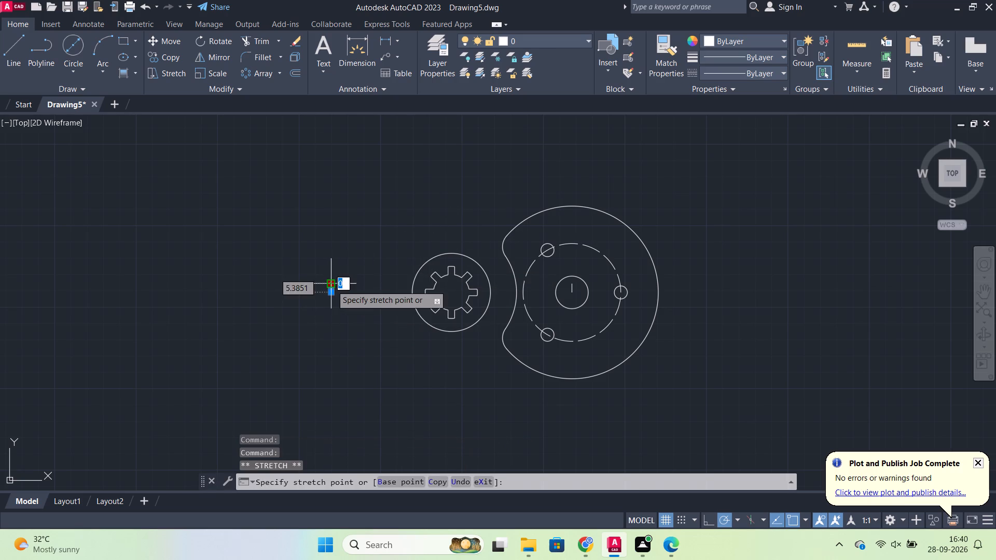
key("Escape")
scroll(332, 278, "up", 3)
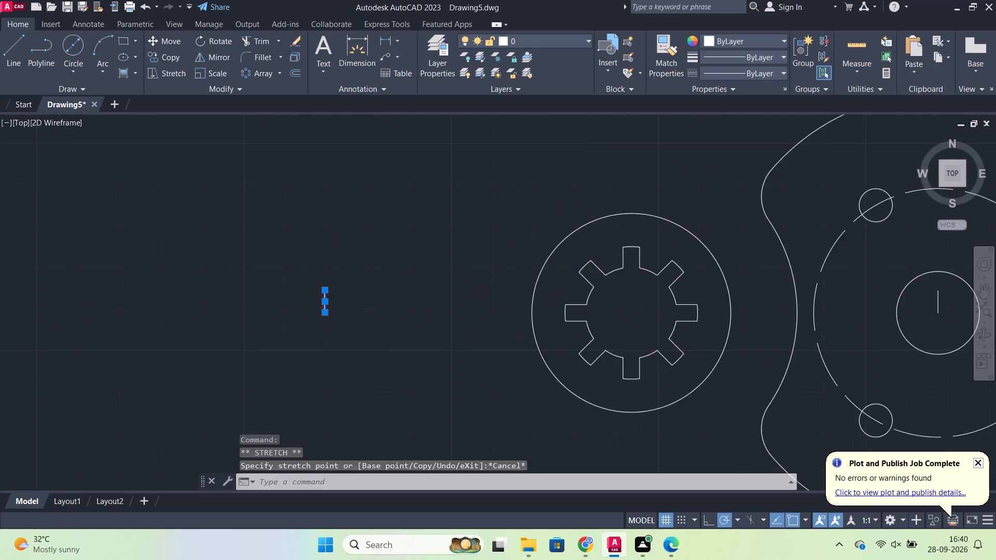
left_click(356, 332)
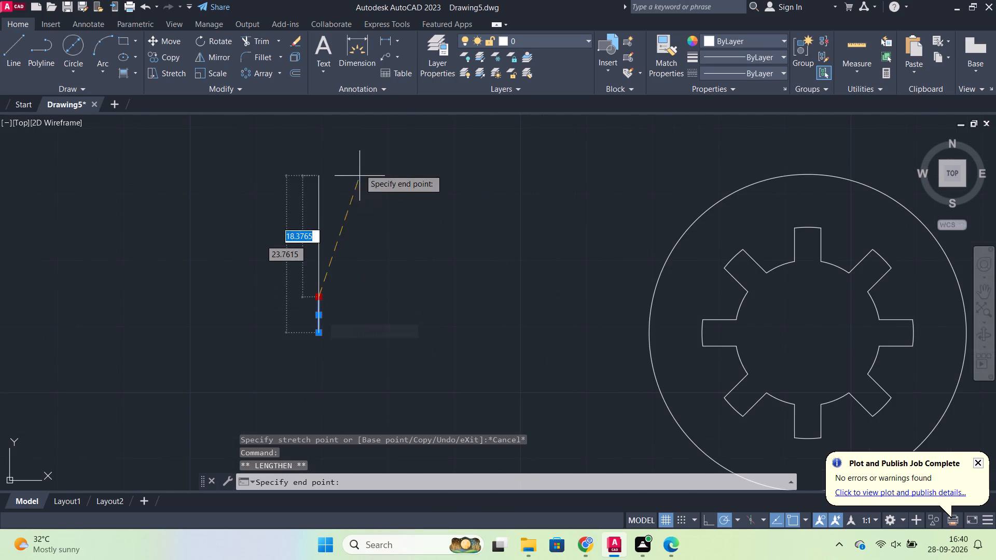
left_click(367, 117)
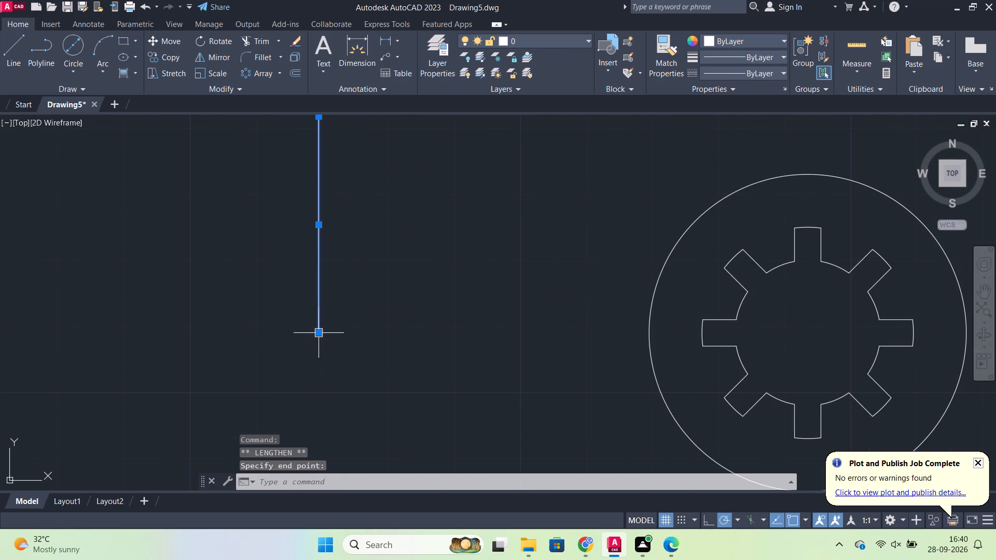
left_click(348, 363)
scroll(317, 420, "down", 3)
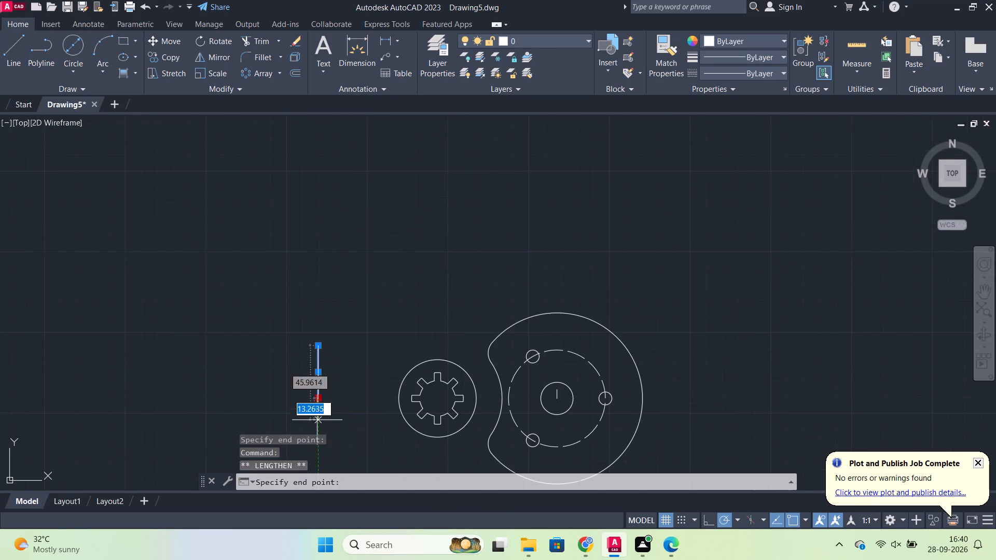
left_click(319, 450)
key("Escape")
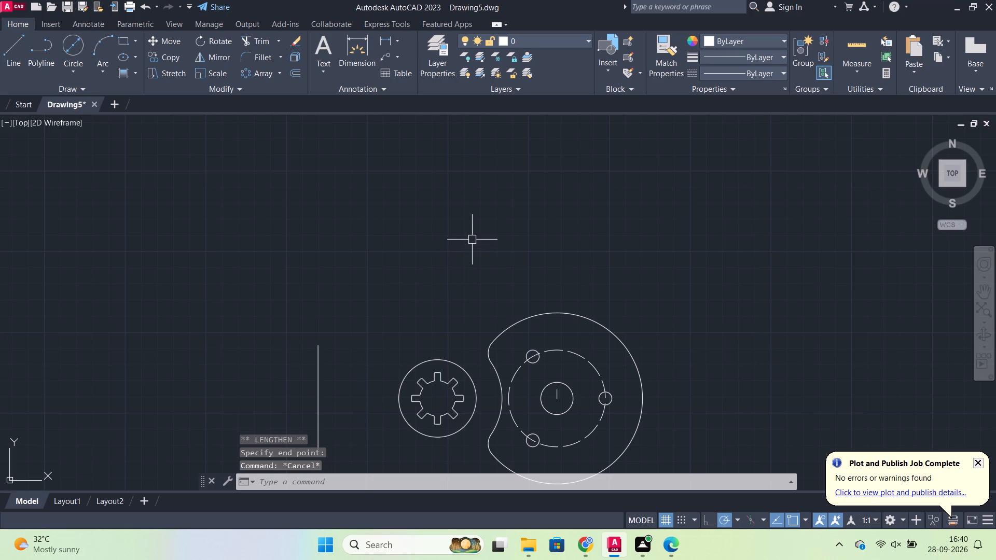
Draw a 148-diameter circle centred on the large disc's centre.
scroll(487, 272, "up", 1)
middle_click_drag(482, 271, 444, 108)
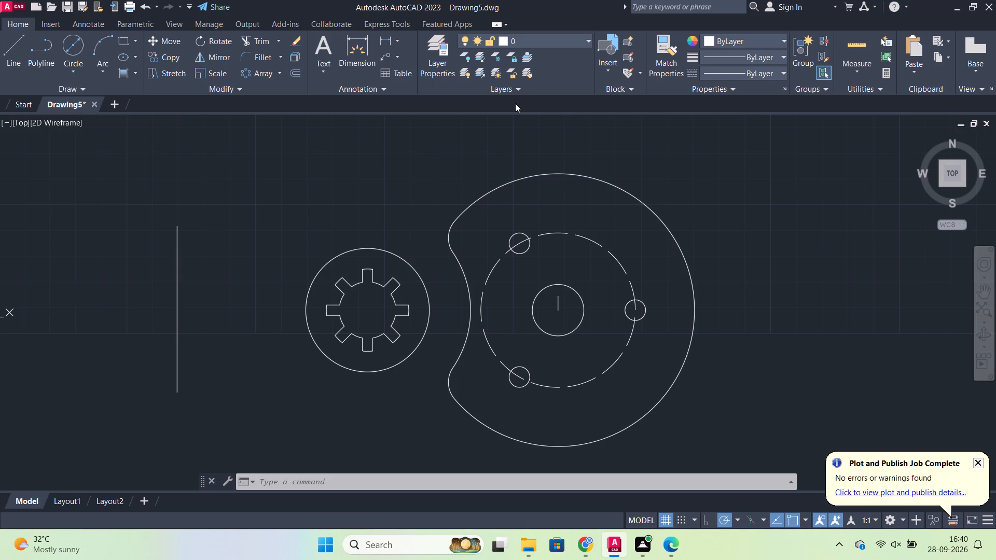
left_click(70, 41)
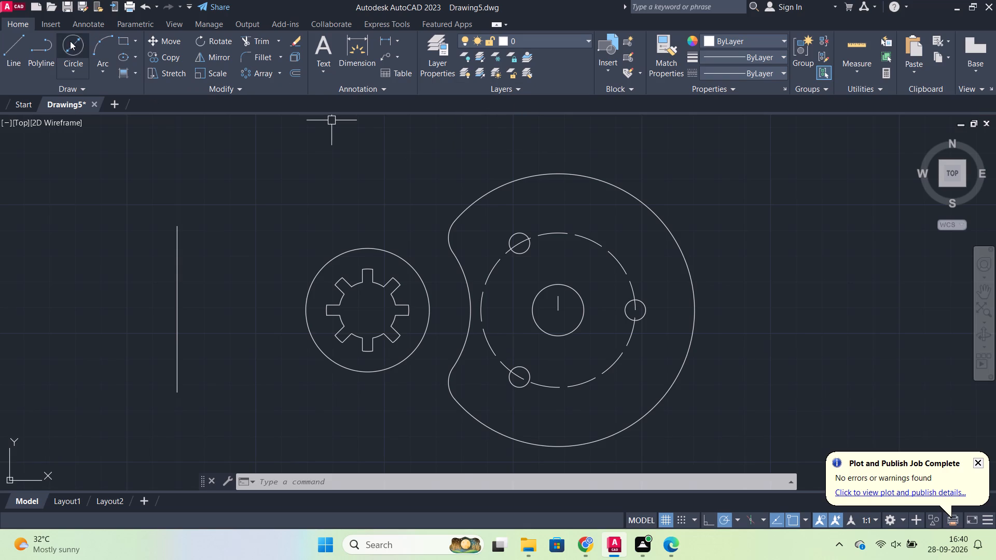
left_click(560, 311)
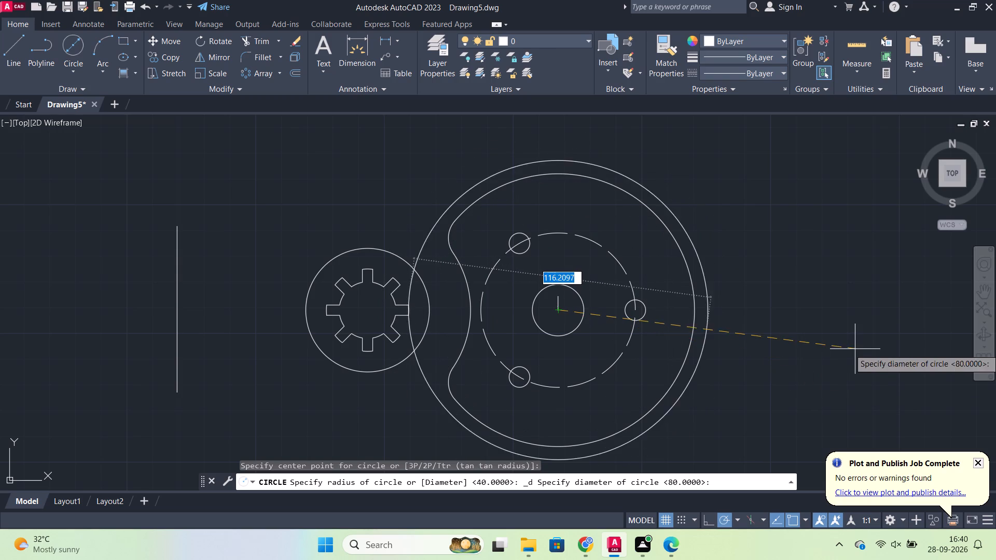
key("d")
key("Return")
type("148")
key("Return")
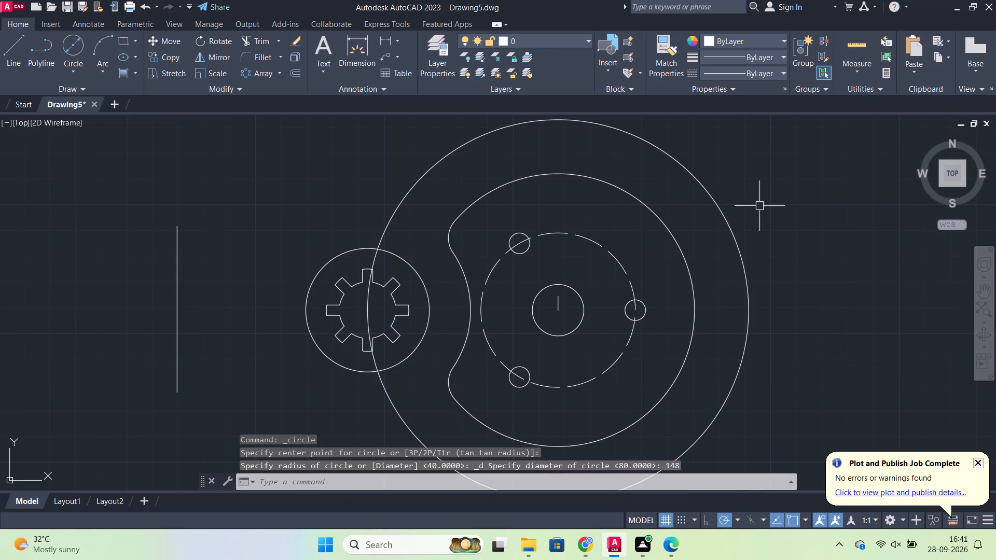
key("Escape")
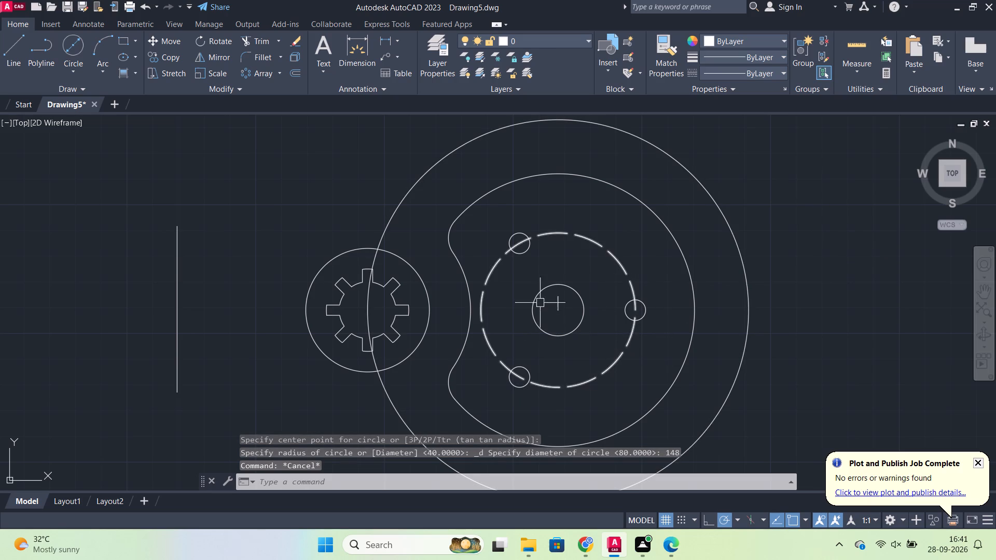
Draw a short horizontal line about 5.6 units long from the large disc's centre, pointing away from the slotted disc.
key("l")
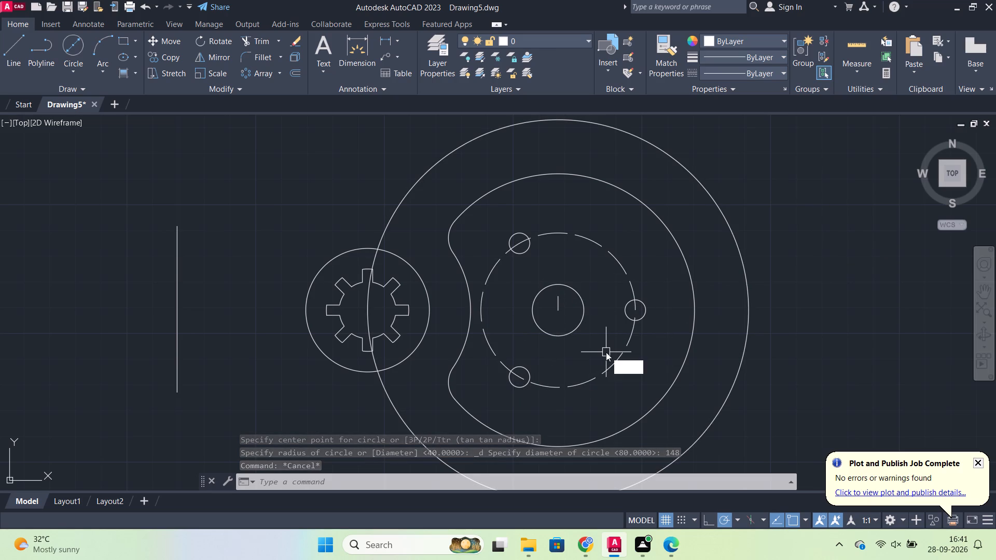
key("Return")
scroll(588, 318, "up", 2)
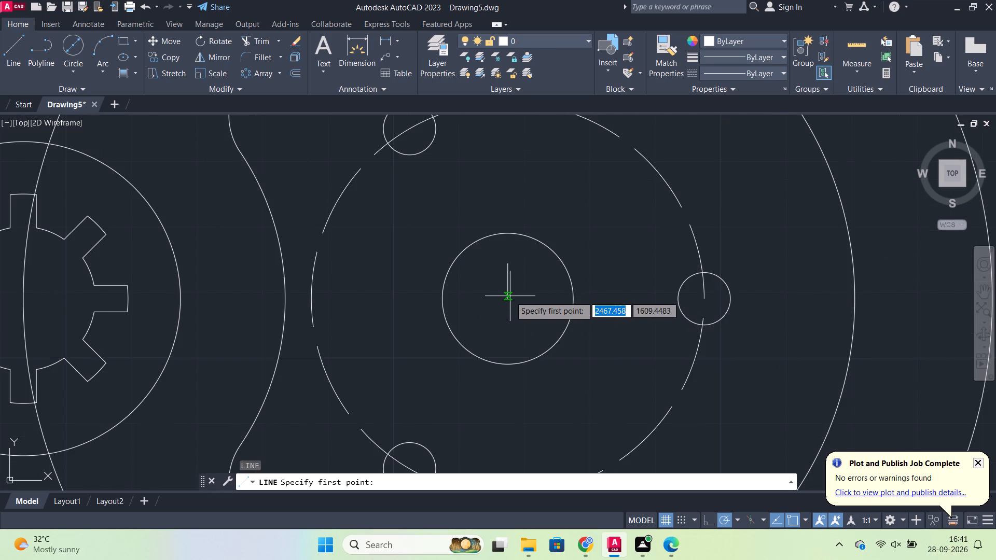
left_click(507, 298)
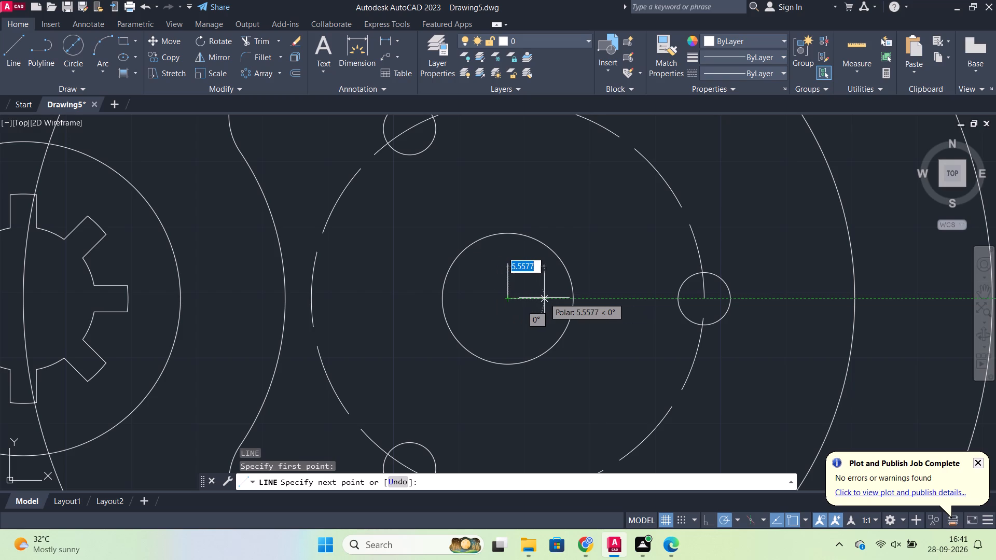
left_click(544, 298)
key("Escape")
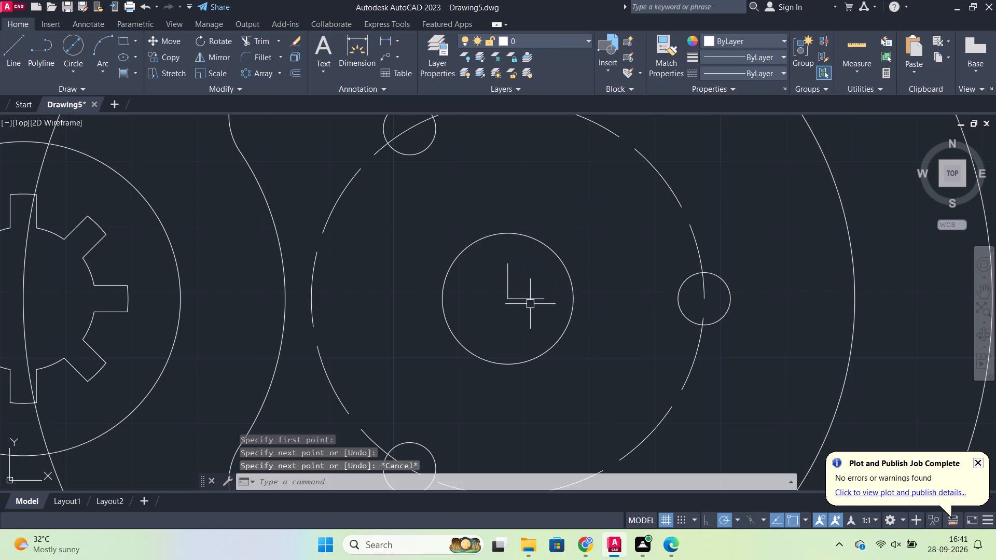
Lengthen the short horizontal line both ways, past the 148-diameter circle on one side and past the offset vertical line on the other.
left_click(530, 300)
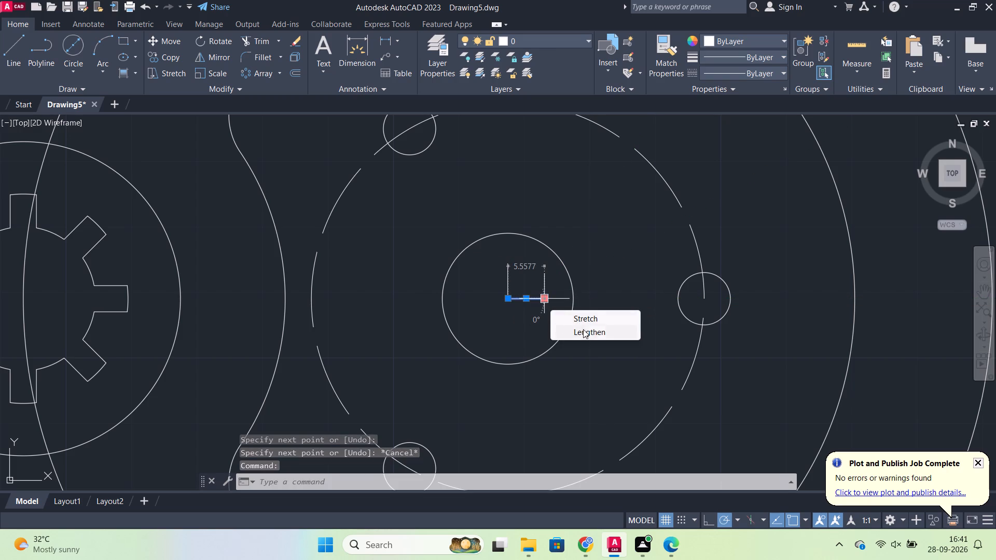
left_click(585, 330)
scroll(876, 307, "down", 3)
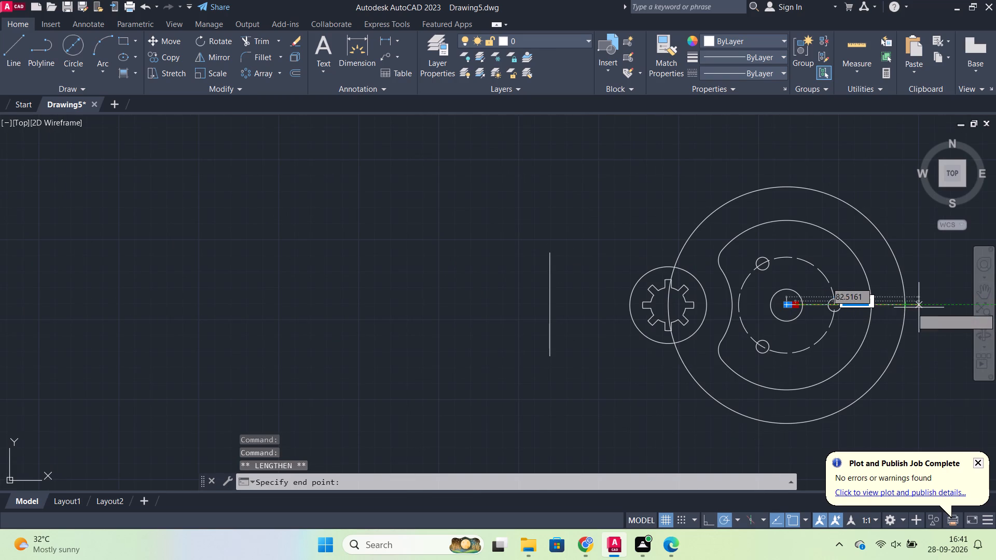
left_click(938, 306)
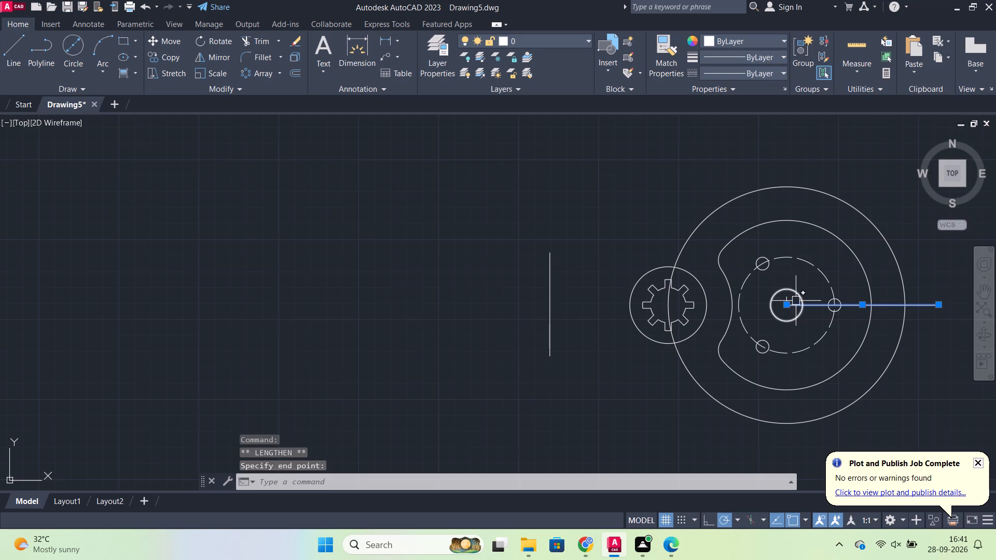
key("Escape")
scroll(790, 310, "up", 2)
left_click(789, 303)
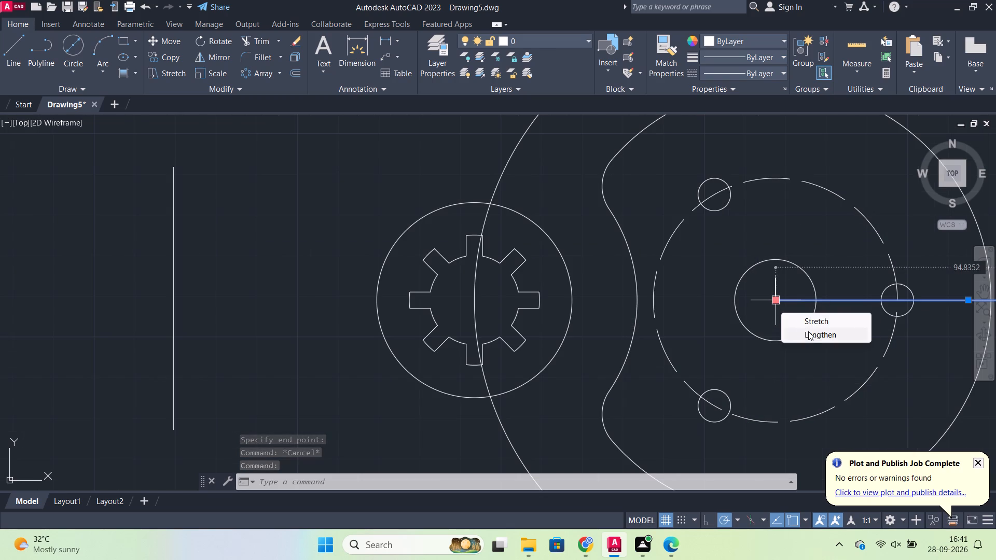
left_click(808, 331)
left_click(94, 283)
key("Escape")
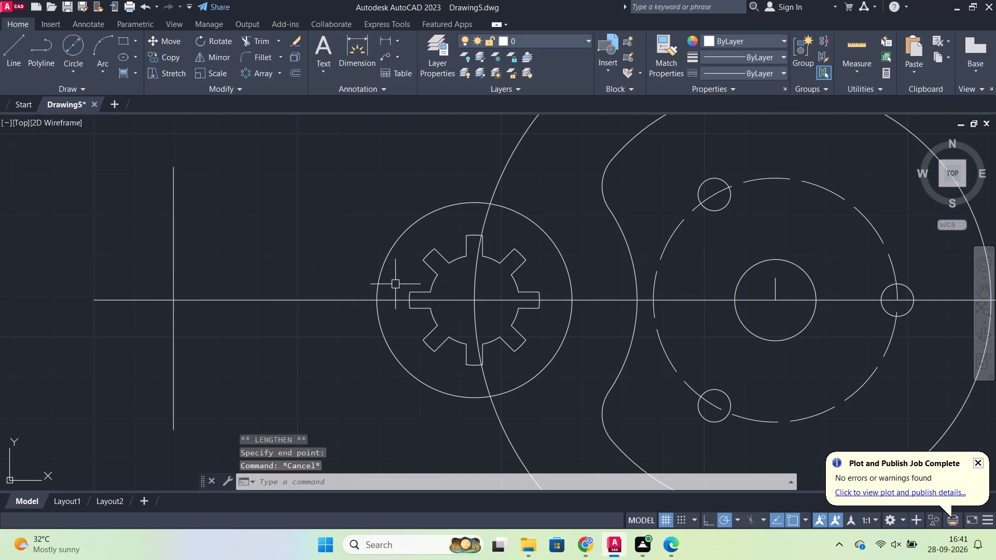
Offset the long horizontal centre line upward by 50 units.
scroll(395, 284, "down", 2)
scroll(736, 284, "up", 1)
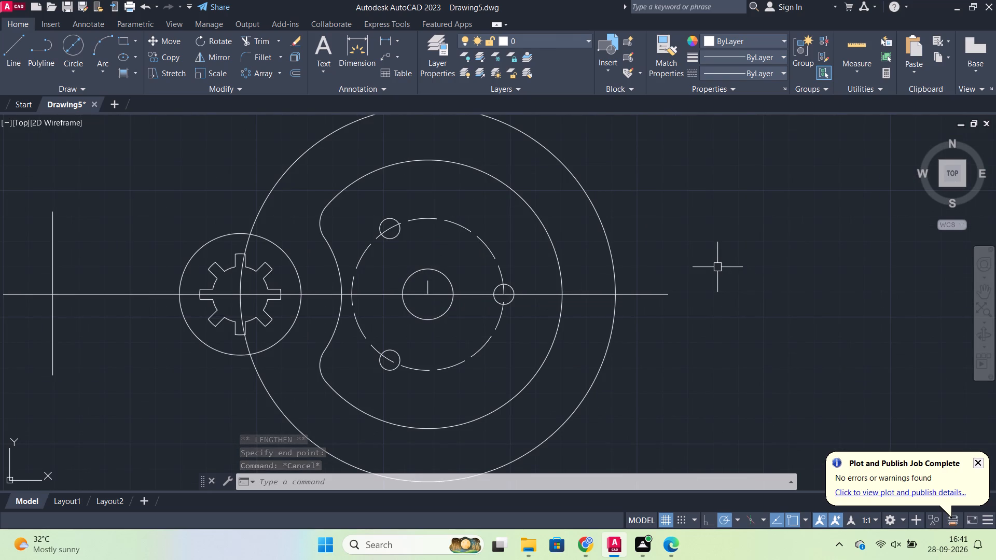
left_click(662, 293)
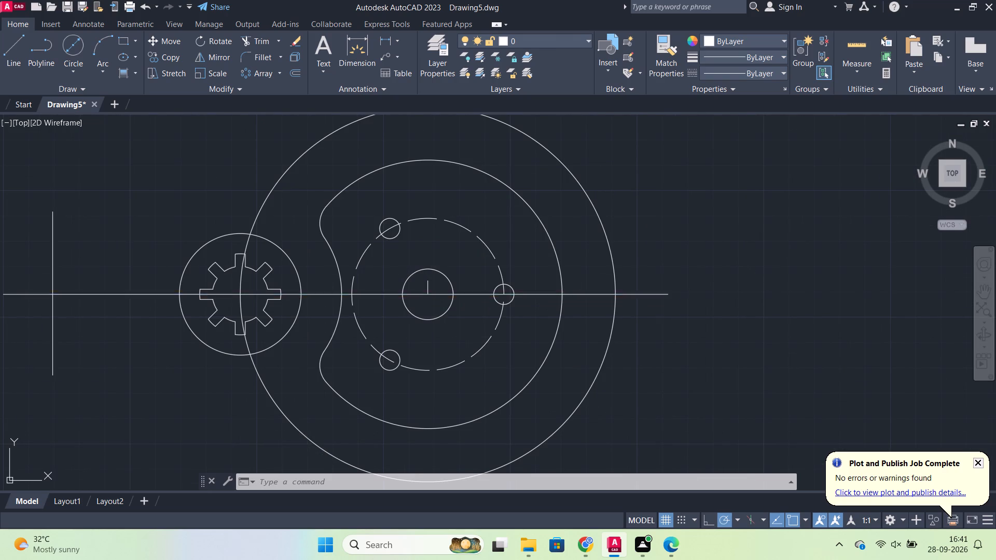
key("o")
key("Return")
key("Return")
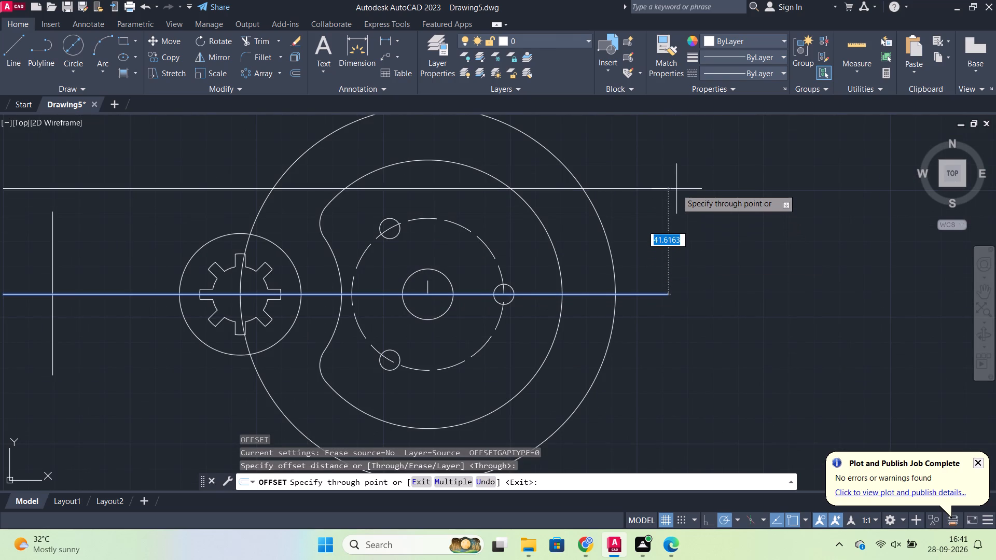
type("50")
key("Return")
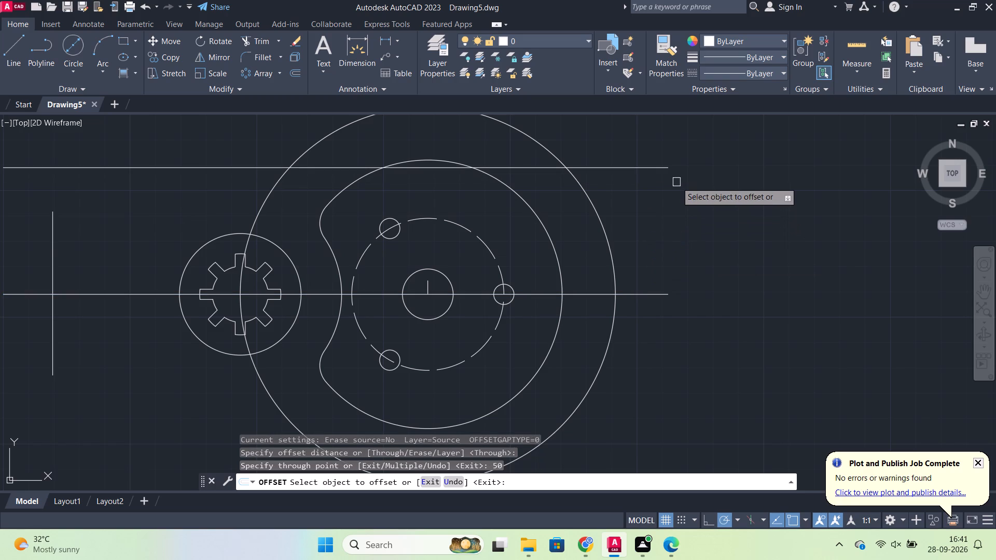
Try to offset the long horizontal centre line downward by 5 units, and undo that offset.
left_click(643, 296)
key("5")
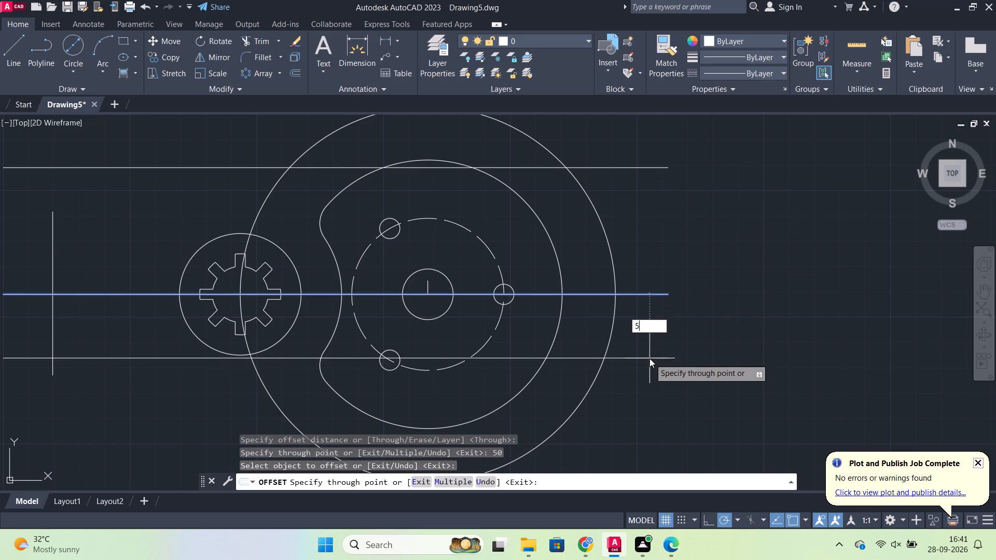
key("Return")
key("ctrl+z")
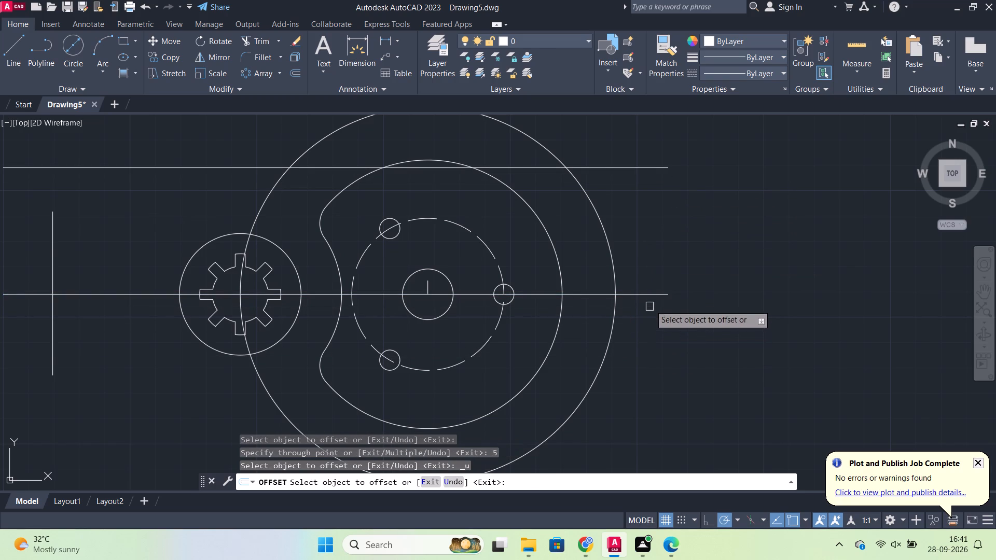
Offset the long horizontal centre line downward by 50 units.
left_click(649, 296)
type("50")
key("Return")
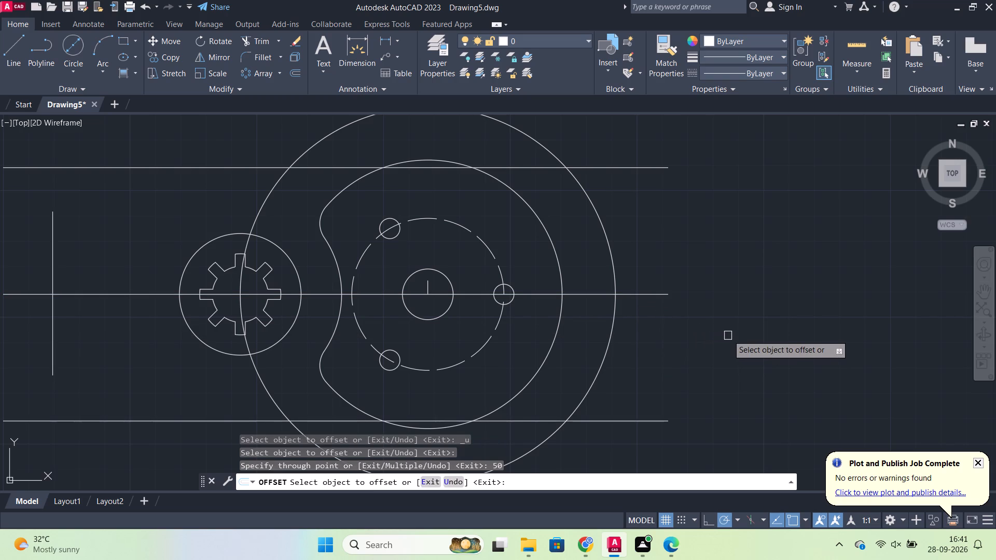
key("Escape")
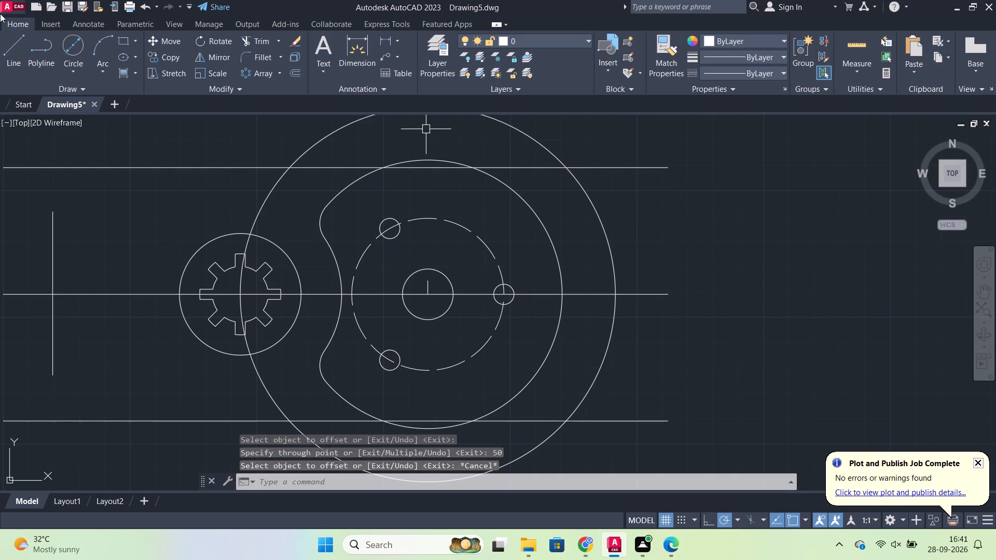
Draw a 50-diameter circle centred where the upper offset line crosses the 148-diameter circle on the side away from the slotted disc.
left_click(78, 44)
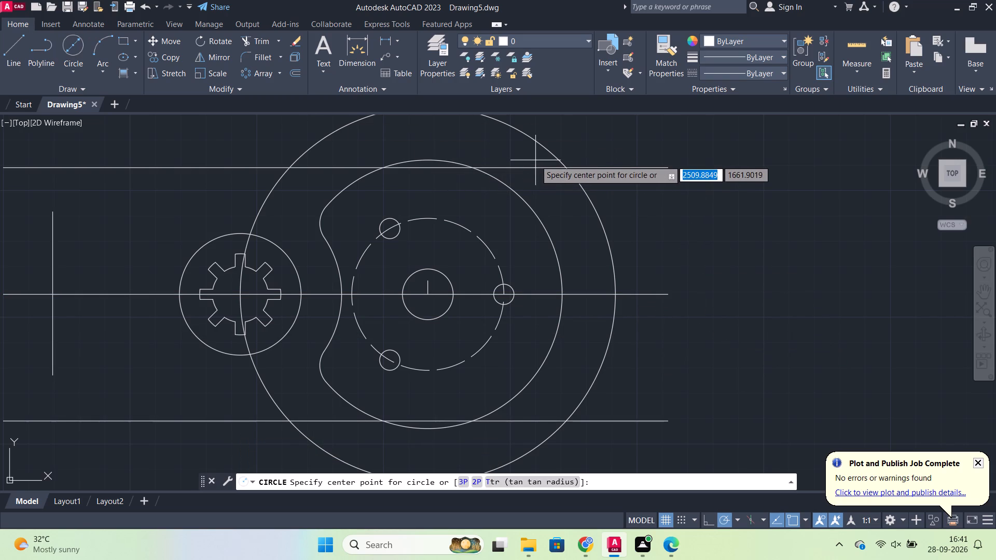
left_click(567, 167)
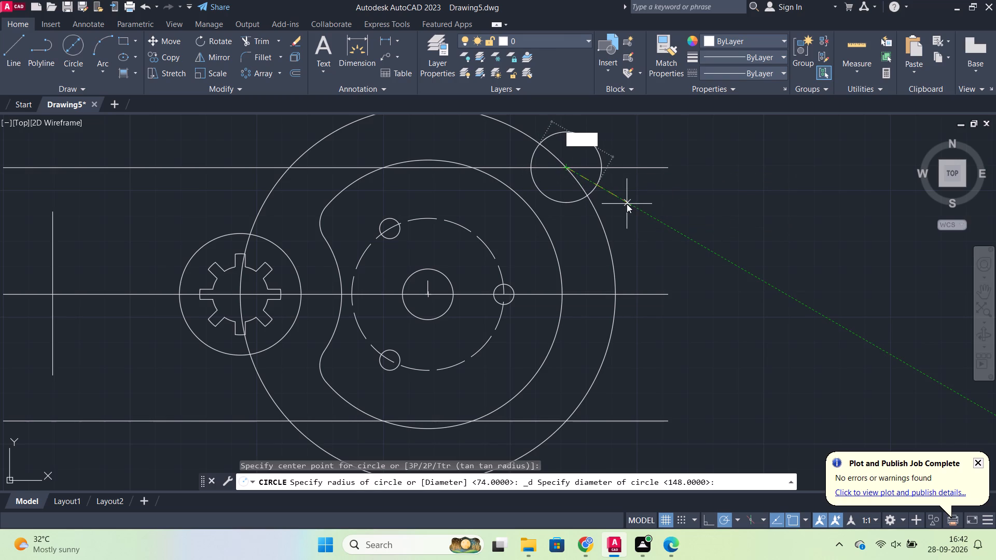
key("d")
key("Return")
type("50")
key("Return")
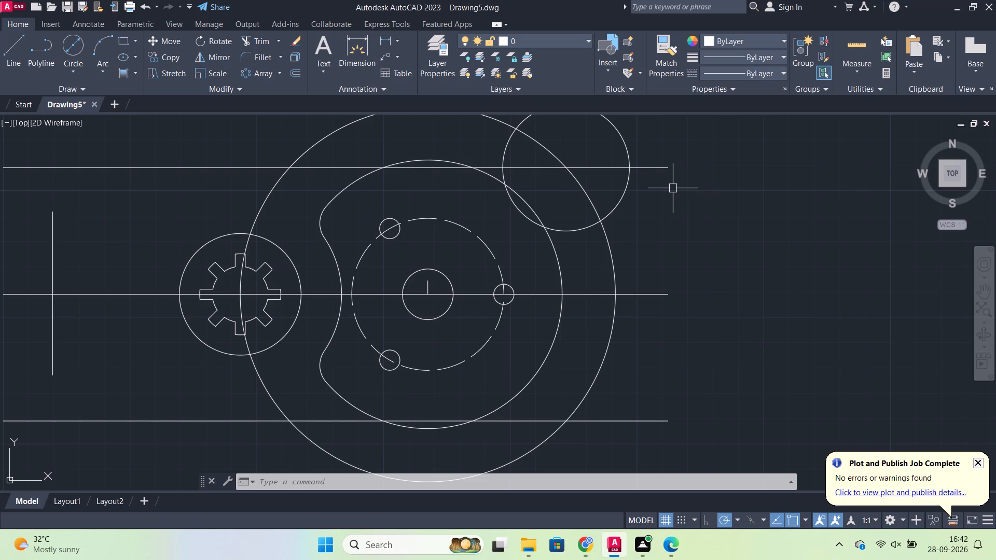
Draw a 32-diameter circle concentric with the 50-diameter circle.
key("space")
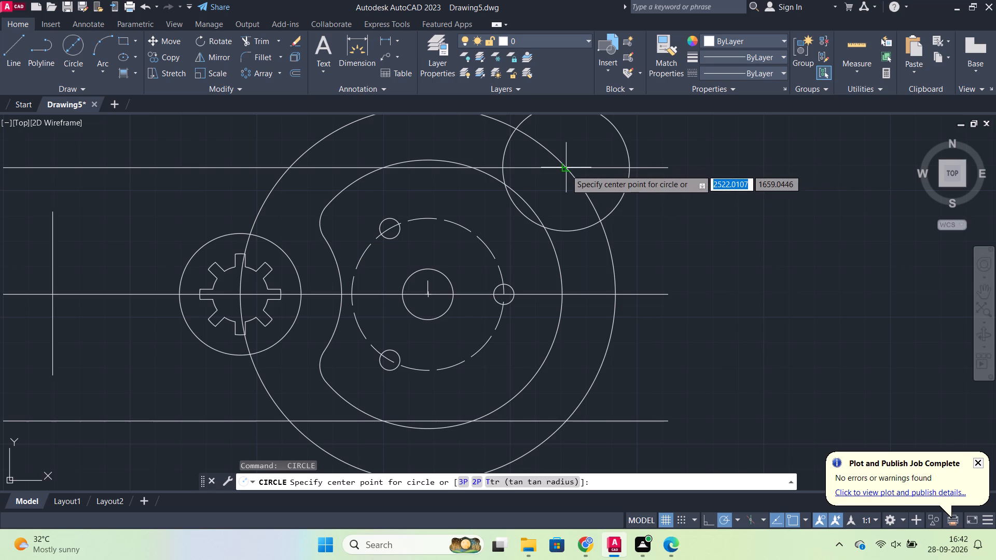
left_click(566, 170)
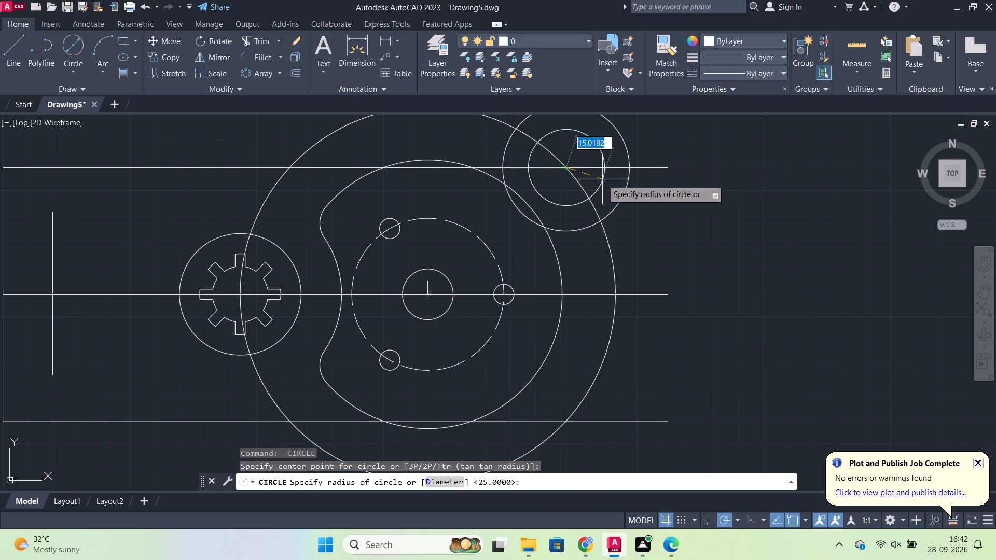
key("d")
key("Return")
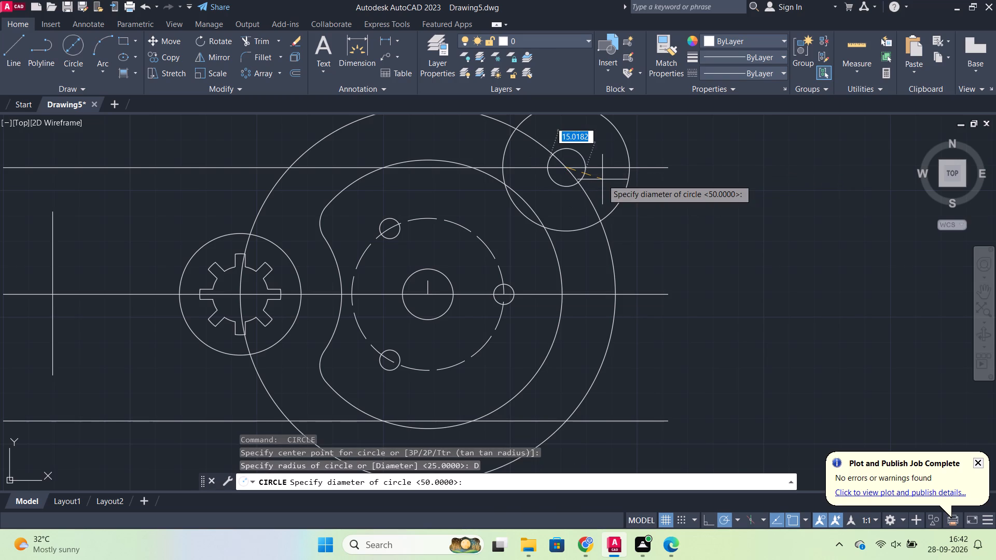
type("32")
key("Return")
Draw a 15-diameter circle concentric with the 50- and 32-diameter circles.
key("space")
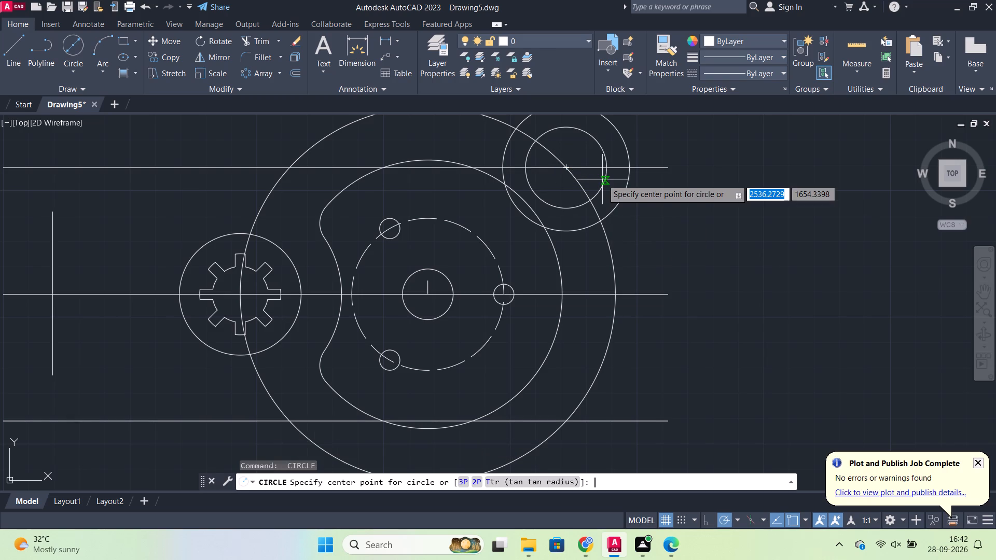
left_click(568, 169)
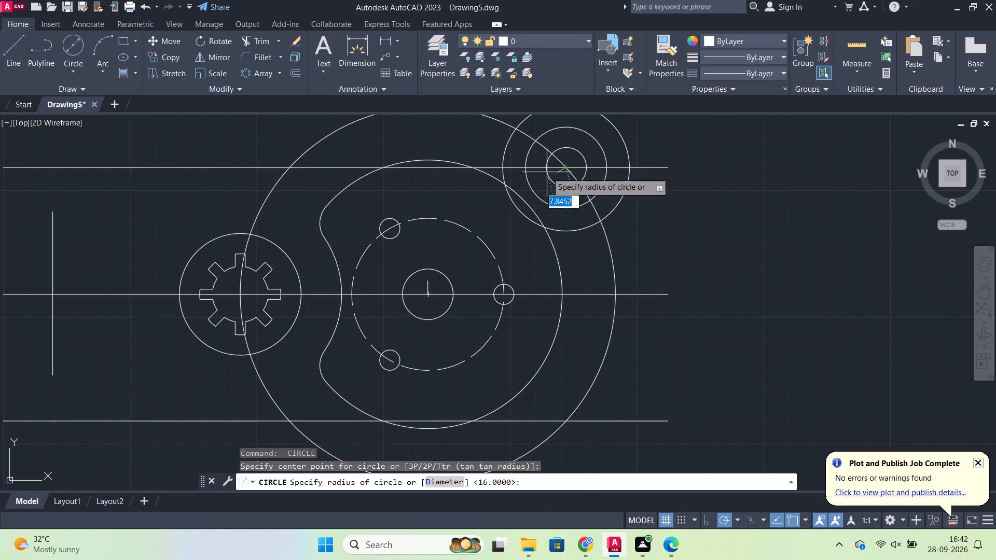
key("d")
key("Return")
type("15")
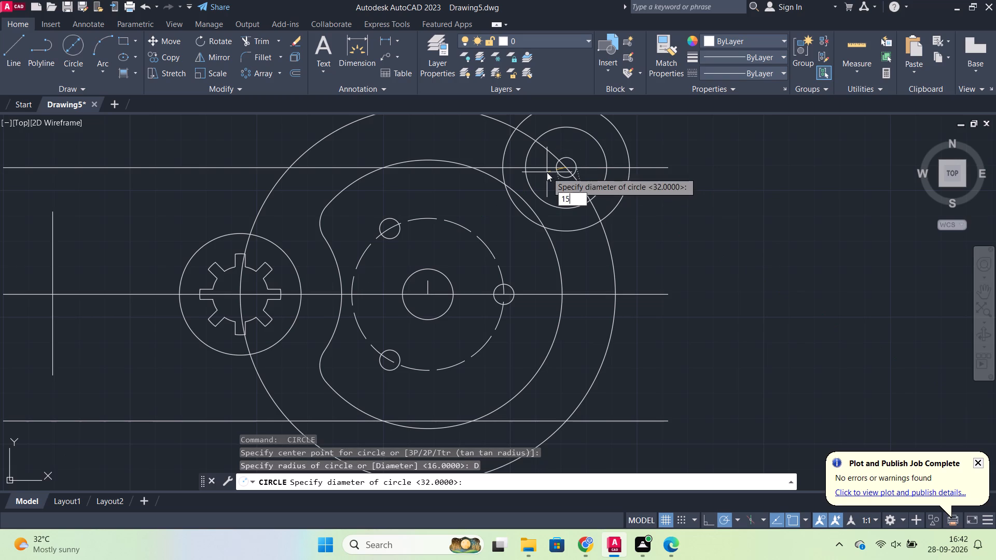
key("Return")
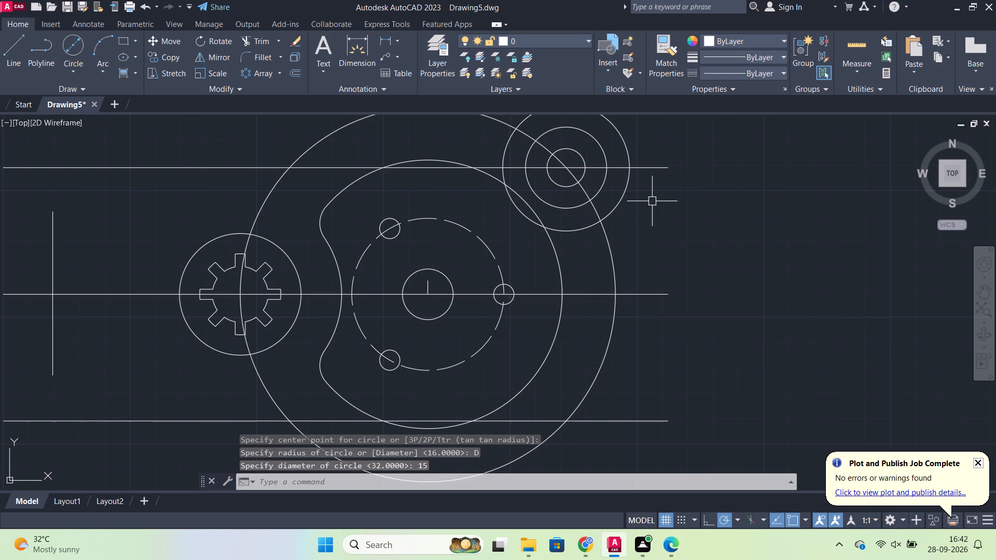
Trim away the parts of the 148-diameter circle and the large disc's outline that lie inside the 50-diameter circle.
key("t")
key("r")
key("Return")
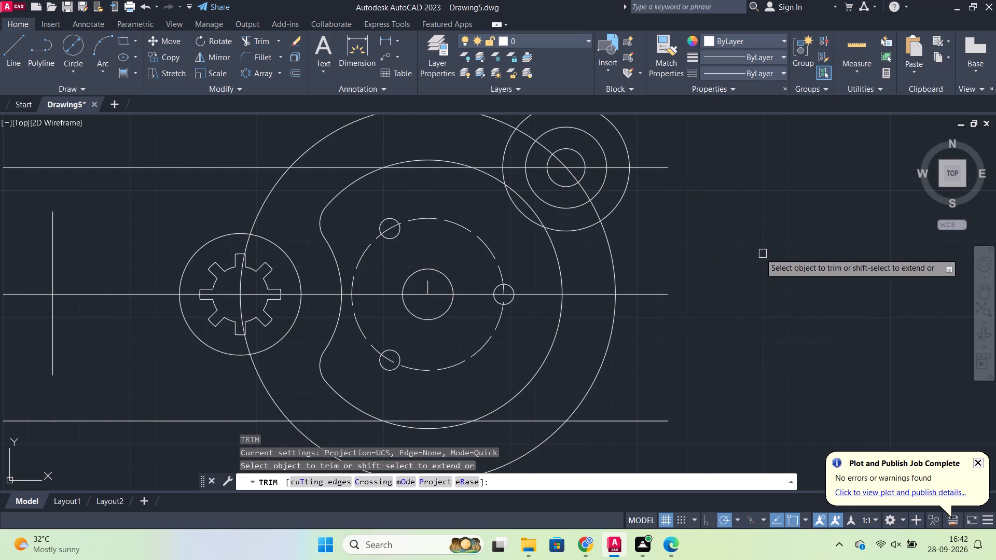
middle_click_drag(687, 197, 690, 260)
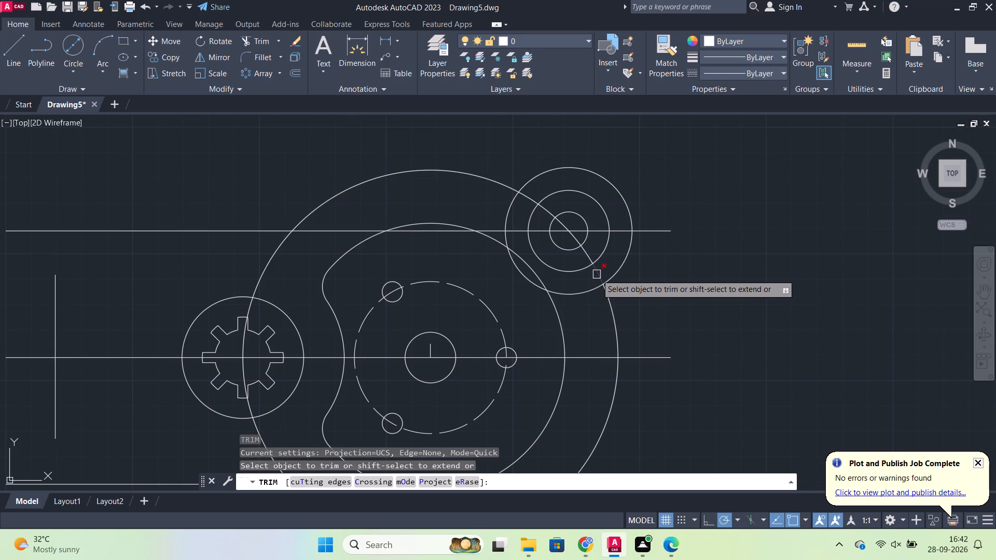
left_click(597, 274)
left_click(588, 254)
left_click(576, 236)
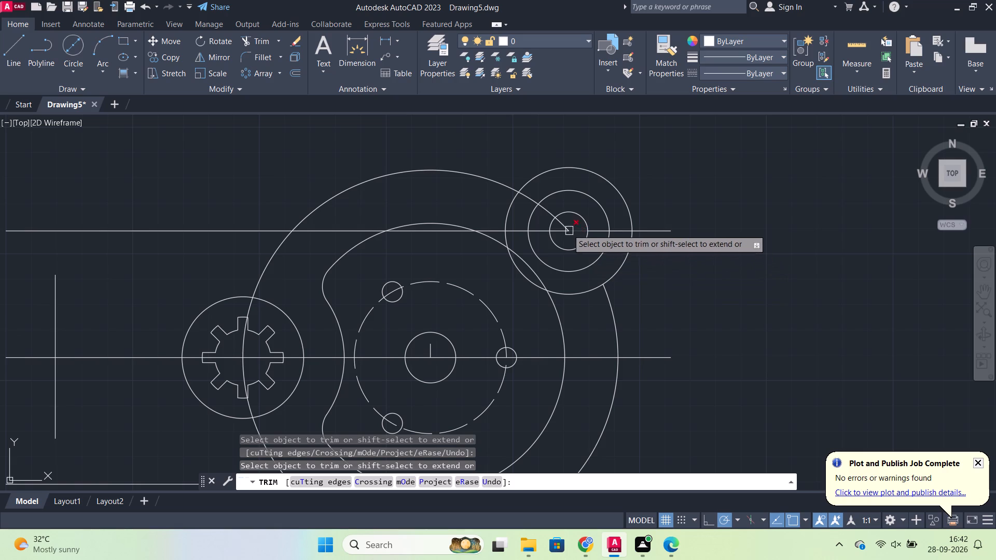
left_click(566, 226)
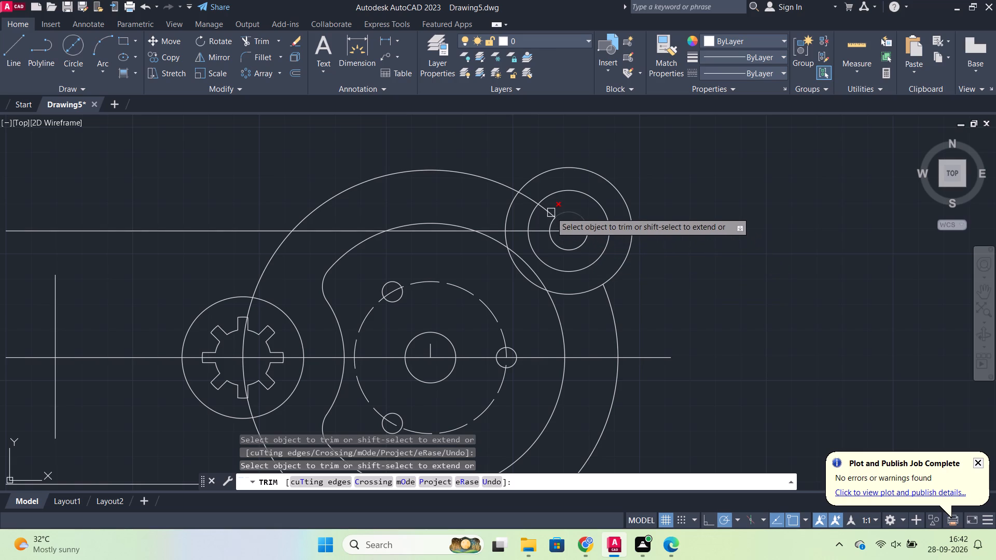
left_click(551, 212)
left_click(535, 198)
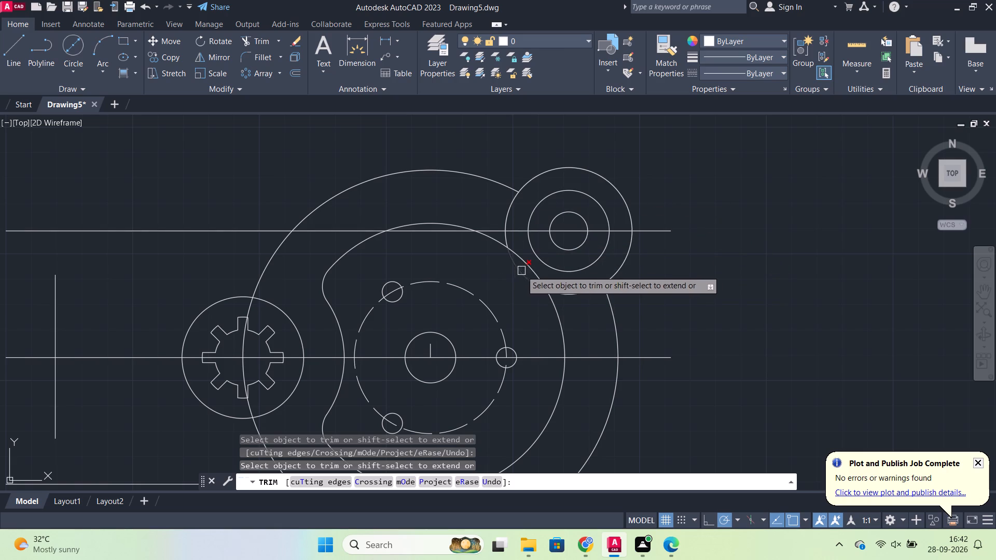
left_click(527, 267)
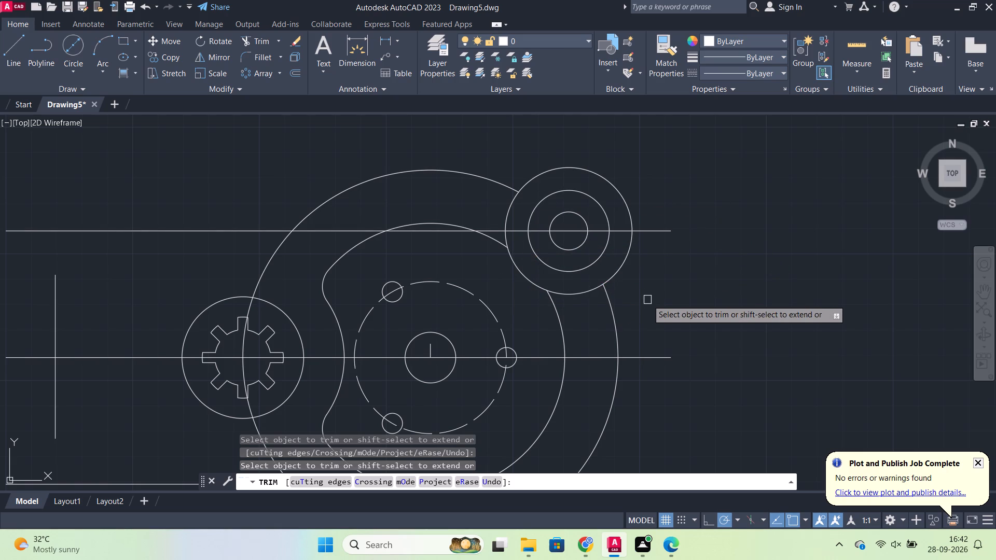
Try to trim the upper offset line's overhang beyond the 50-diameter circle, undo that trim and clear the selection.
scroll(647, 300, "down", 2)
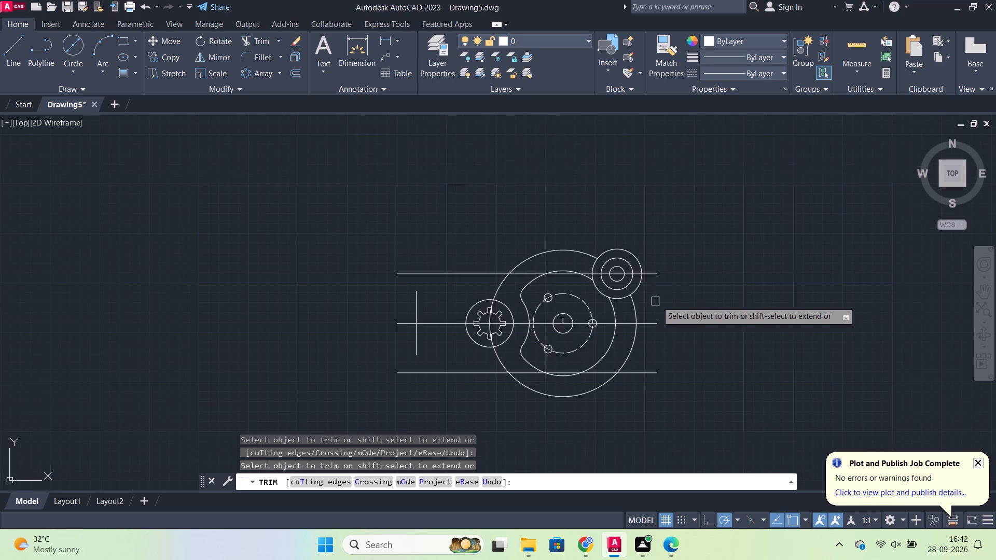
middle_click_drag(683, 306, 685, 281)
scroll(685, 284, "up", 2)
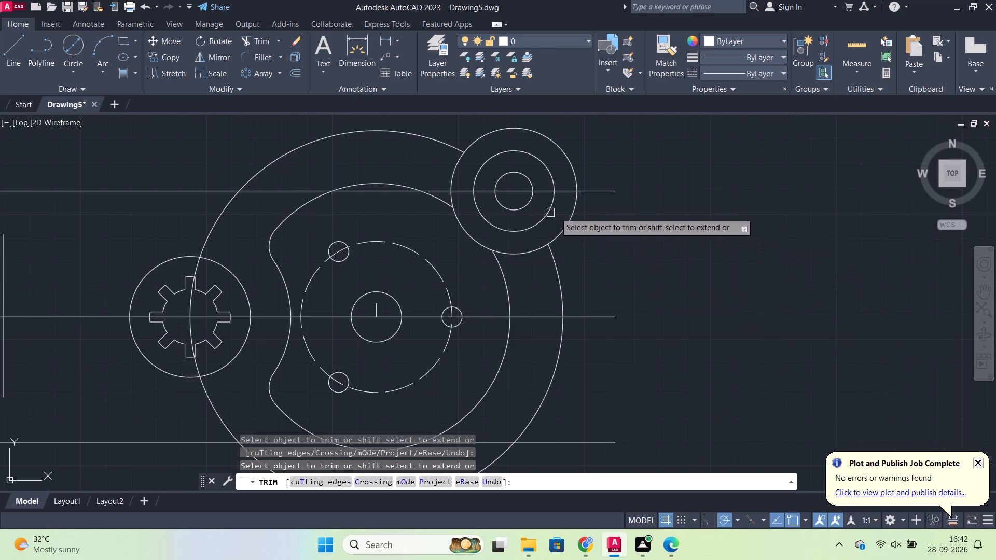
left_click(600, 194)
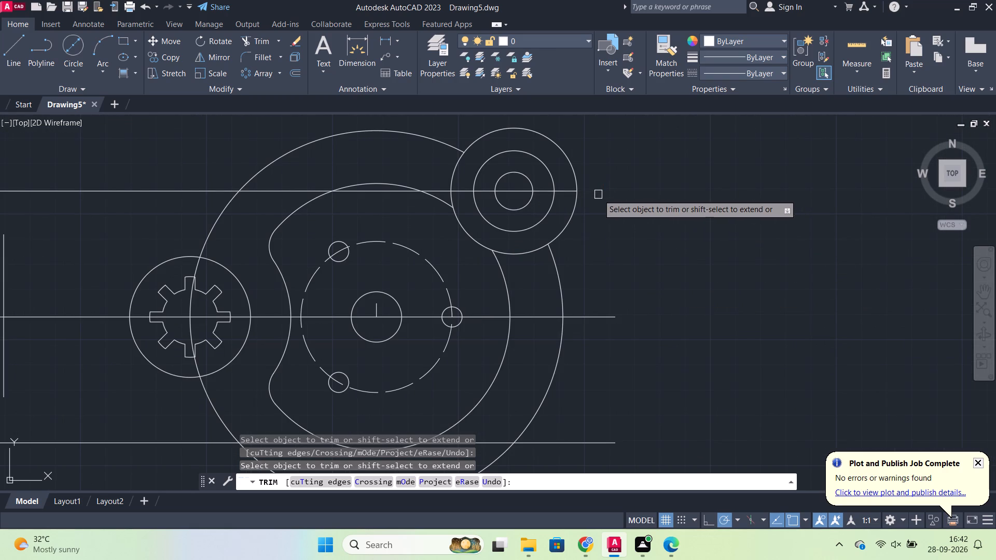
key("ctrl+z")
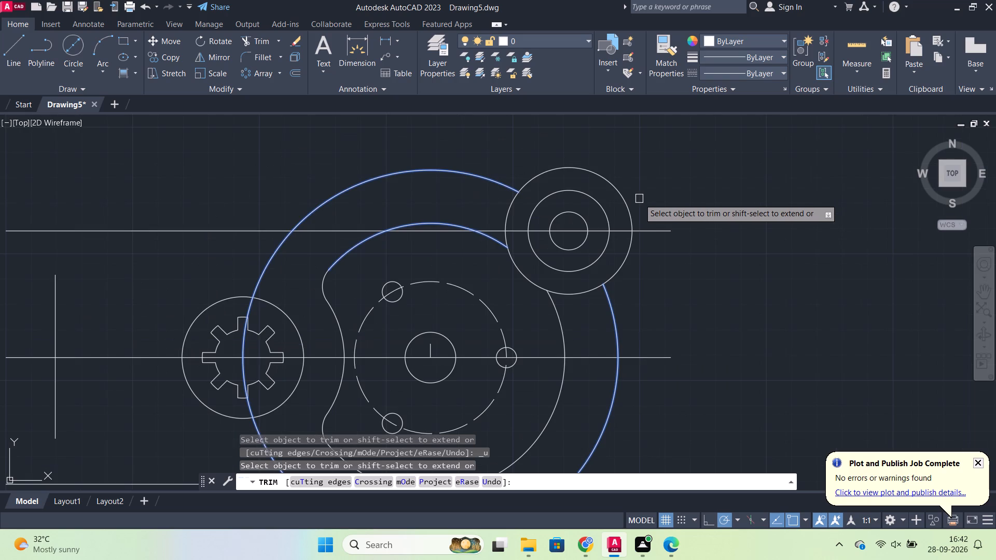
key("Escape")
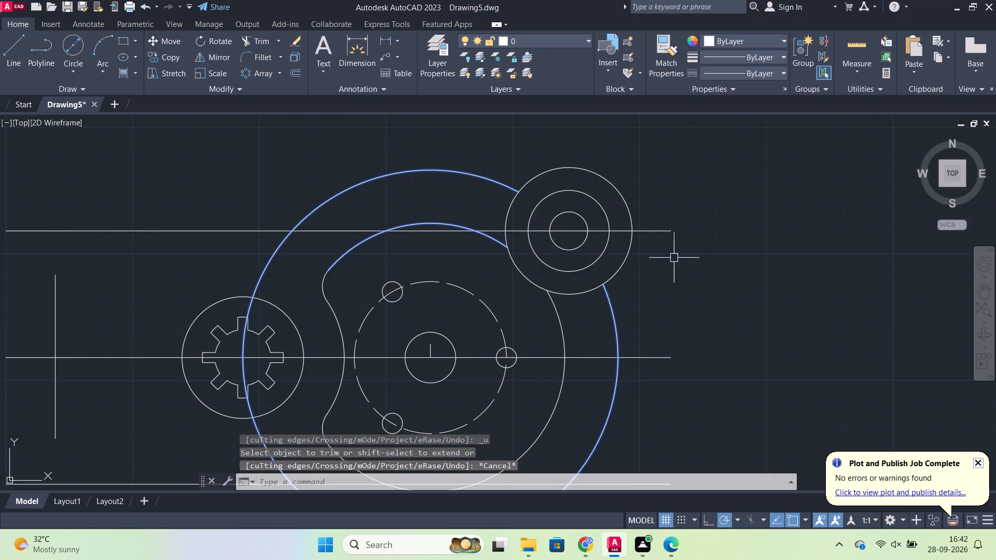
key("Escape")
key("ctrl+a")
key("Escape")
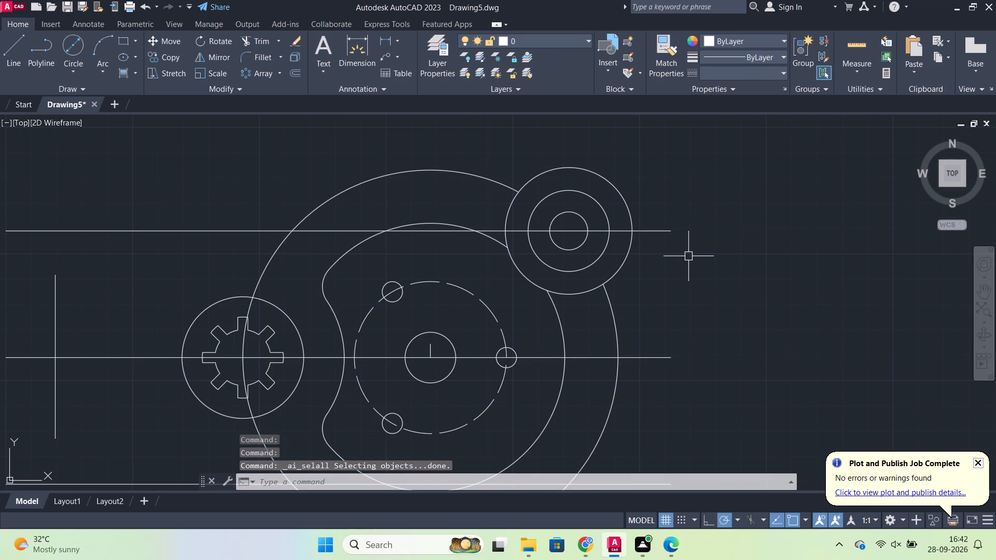
Copy the three concentric circles from their centre to the intersection of the lower offset line and the 148-diameter circle directly below.
left_click(633, 213)
left_click(602, 209)
left_click(586, 217)
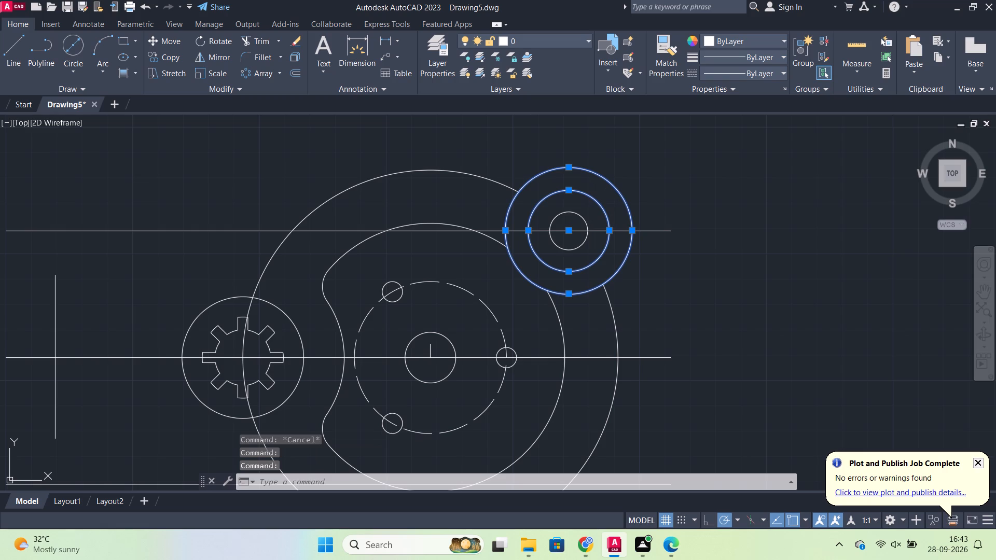
key("c")
key("o")
key("Return")
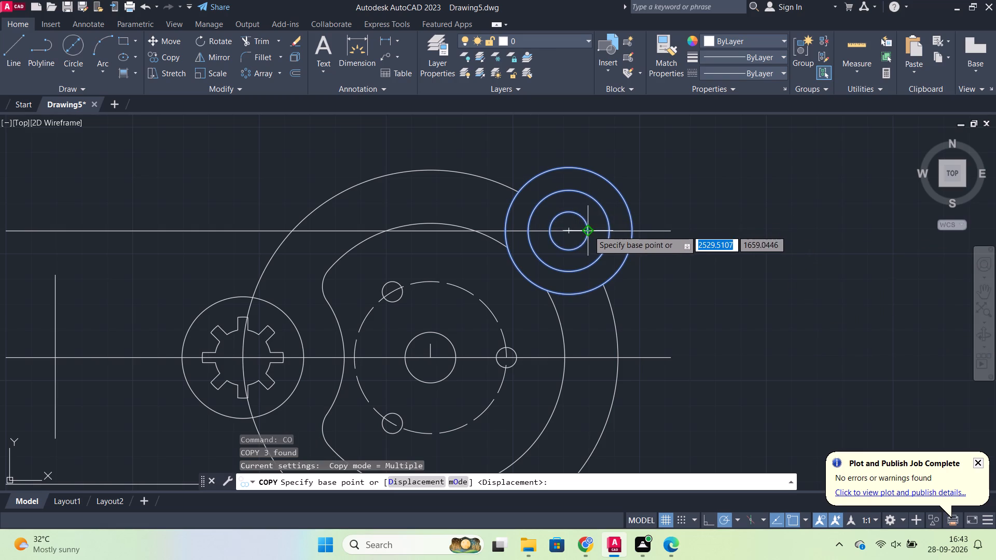
left_click(570, 229)
scroll(653, 277, "down", 3)
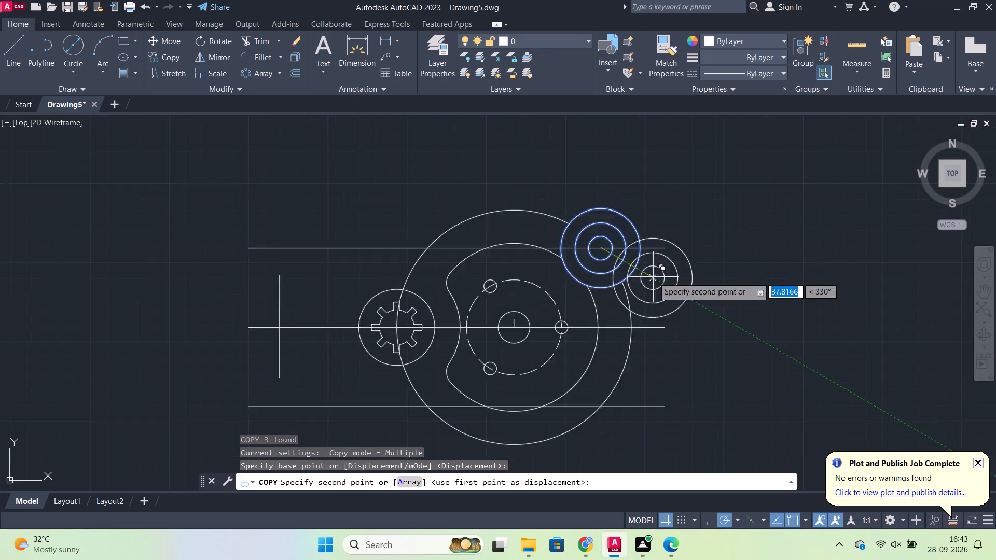
scroll(599, 338, "up", 5)
middle_click_drag(730, 310, 565, 313)
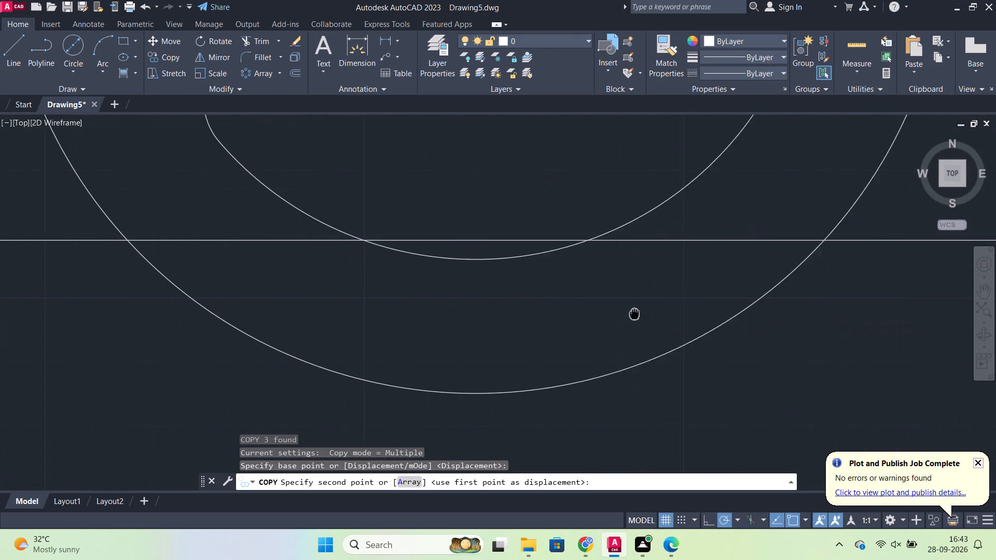
middle_click_drag(565, 313, 480, 309)
left_click(672, 235)
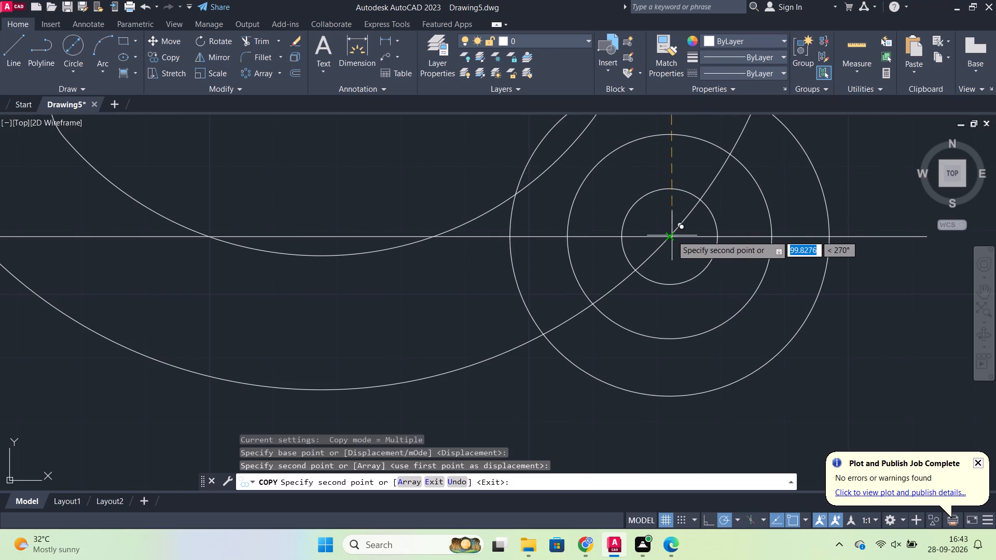
scroll(762, 228, "down", 3)
key("Escape")
Trim away the parts of the large disc's outline and the 148-diameter circle that lie inside the lower 50-diameter circle.
scroll(823, 198, "up", 1)
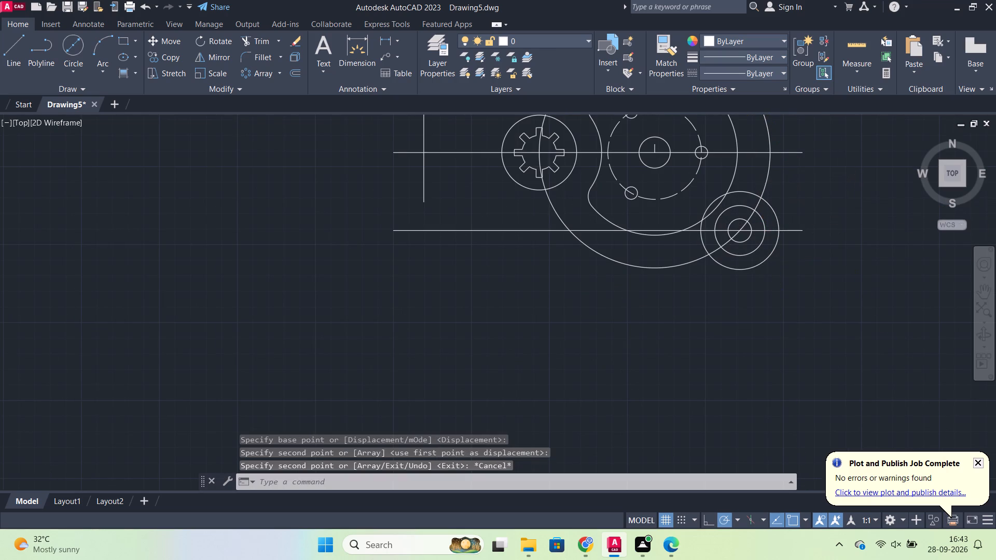
middle_click_drag(823, 198, 694, 251)
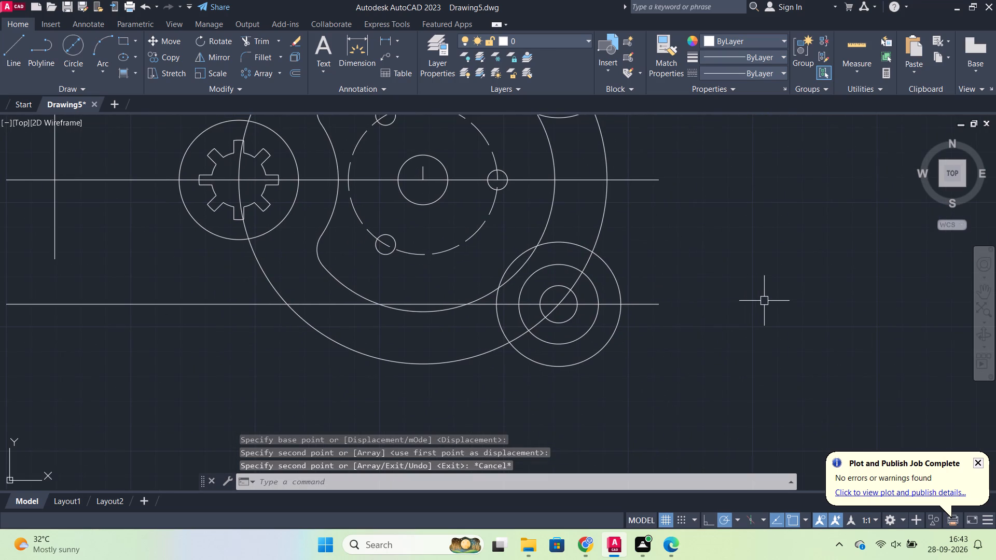
key("t")
key("r")
key("Return")
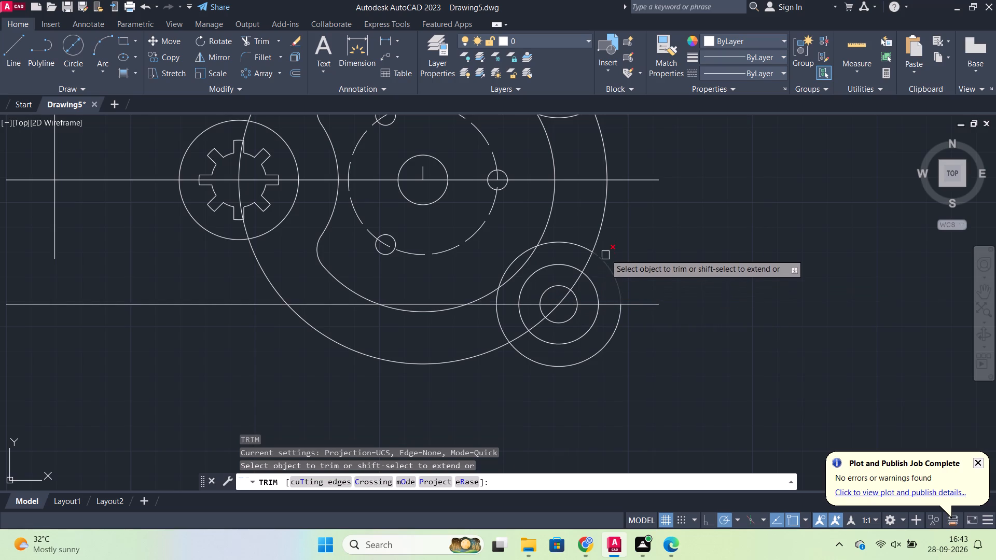
left_click(522, 267)
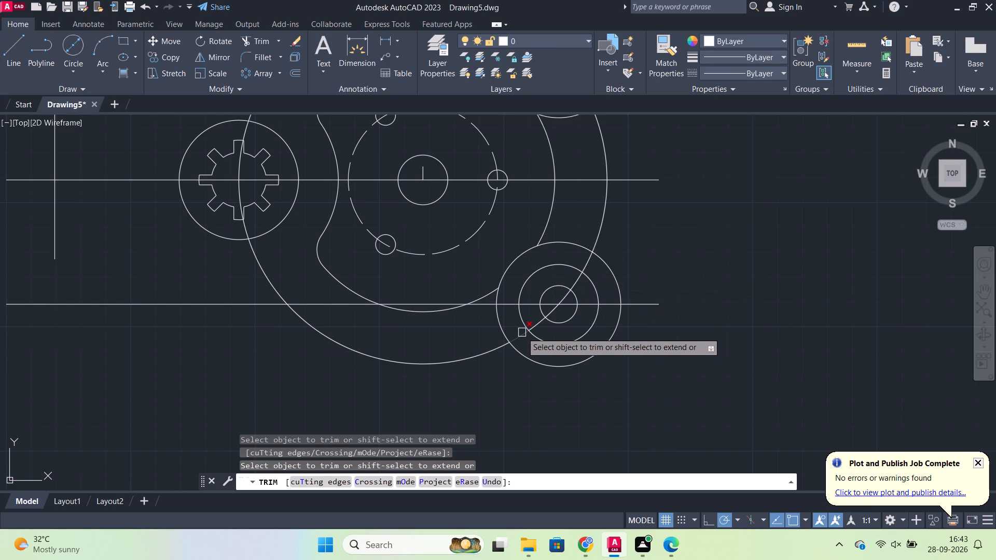
left_click(522, 332)
left_click(538, 326)
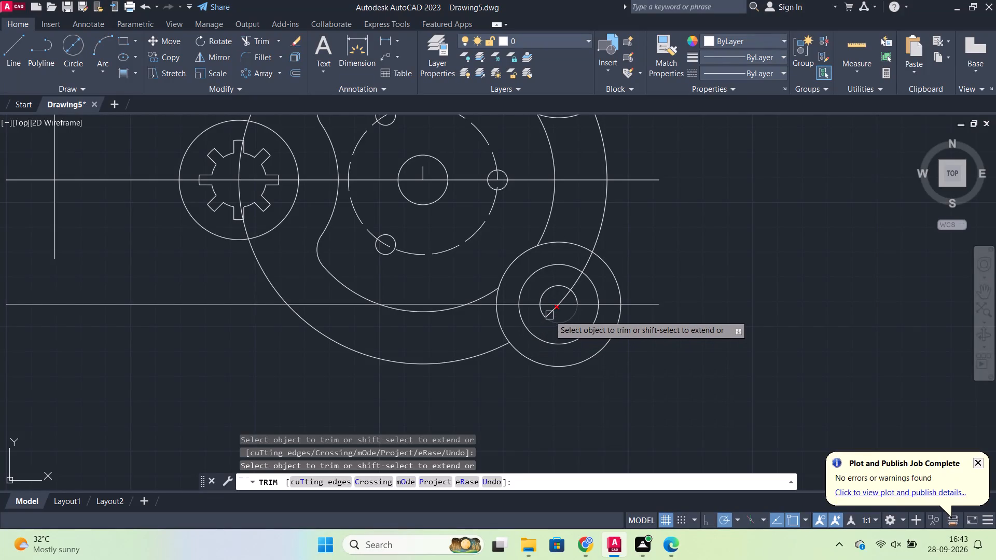
left_click(552, 312)
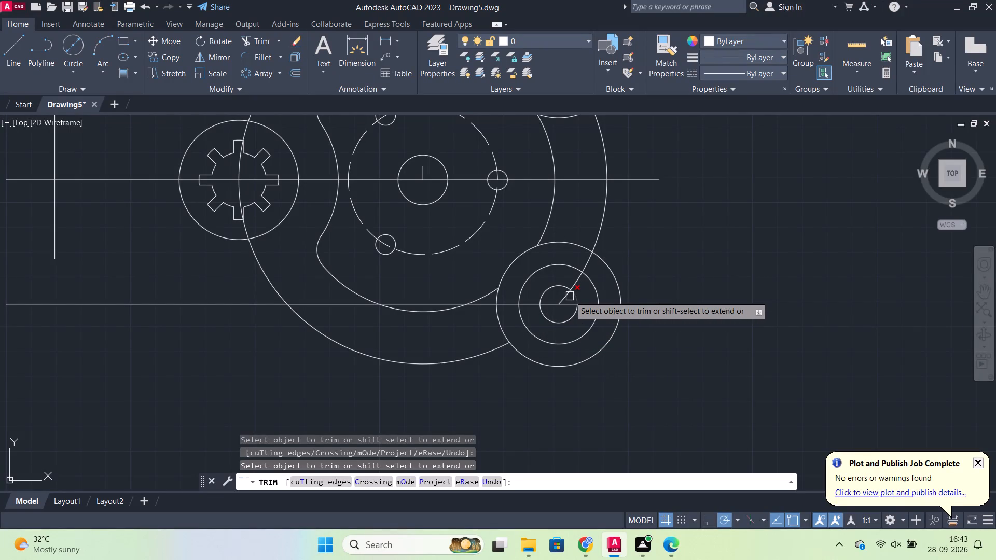
scroll(569, 296, "up", 2)
left_click(564, 293)
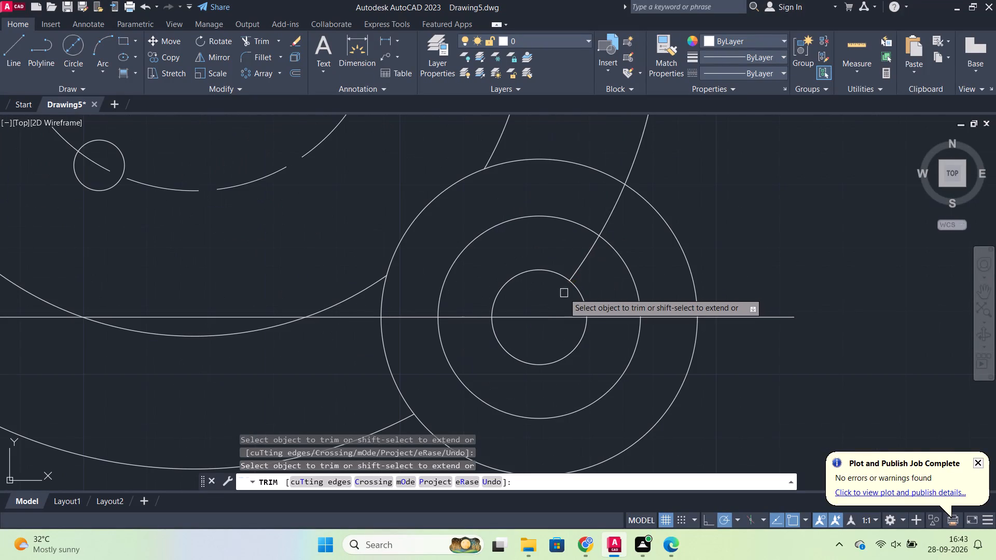
left_click(581, 253)
left_click(612, 221)
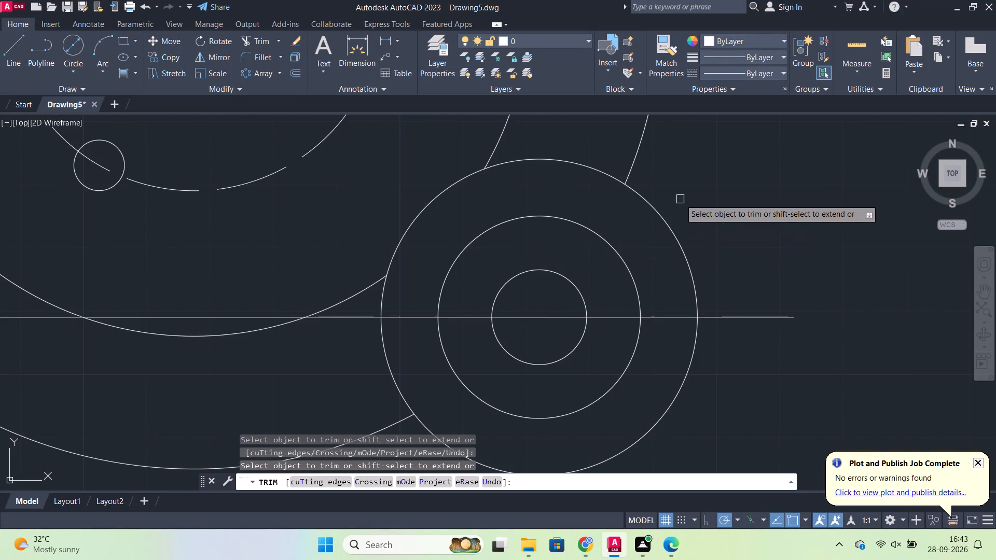
Trim away the arcs of the 148-diameter circle and the large disc's outline that run between the two 50-diameter corner circles.
scroll(680, 199, "down", 3)
middle_click_drag(721, 179, 675, 324)
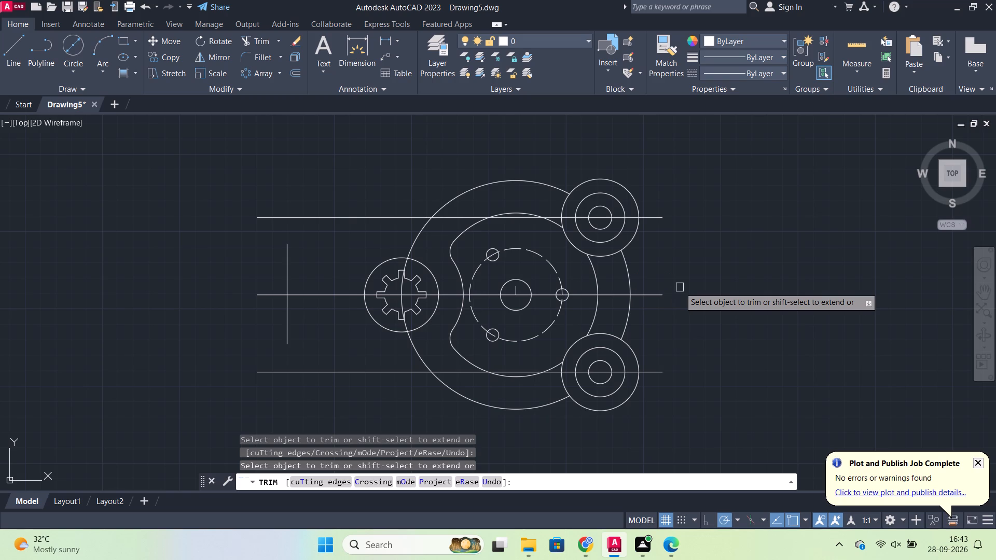
scroll(679, 284, "up", 1)
middle_click_drag(686, 284, 724, 278)
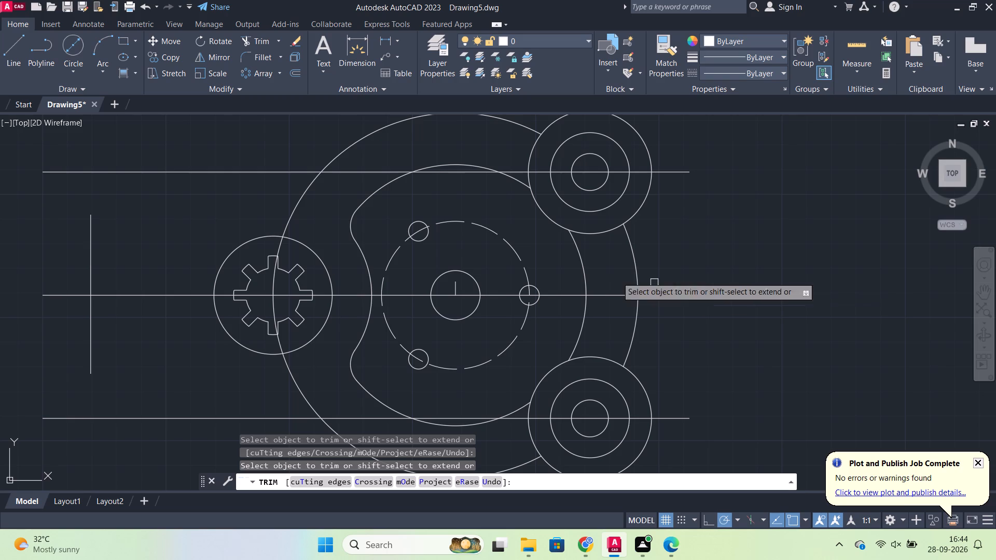
left_click(632, 237)
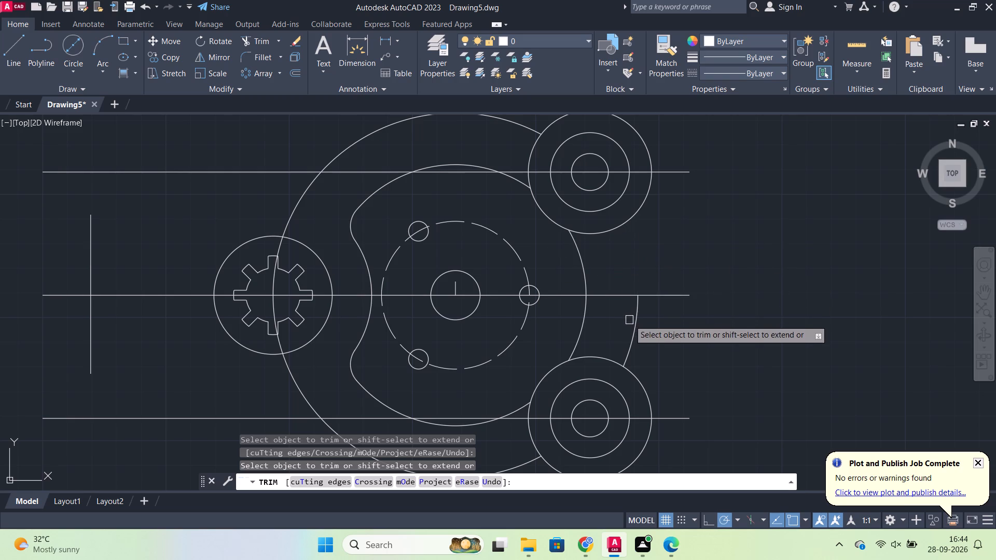
left_click(631, 325)
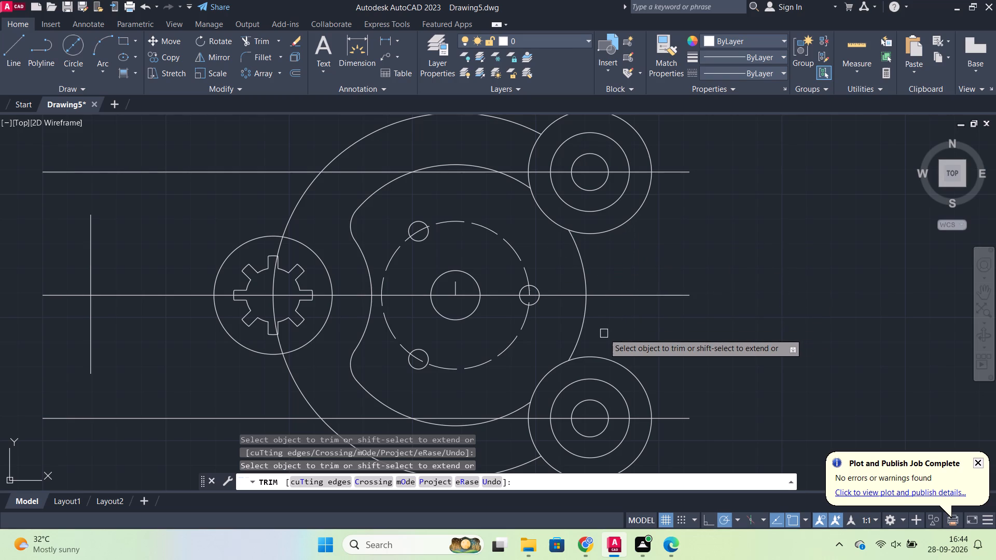
left_click(579, 341)
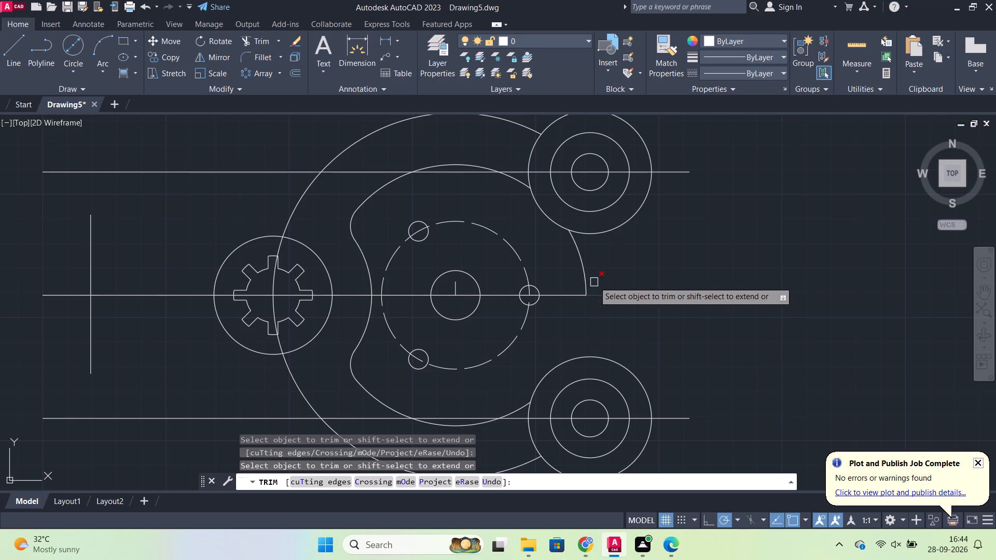
left_click(580, 267)
scroll(735, 261, "down", 1)
key("Escape")
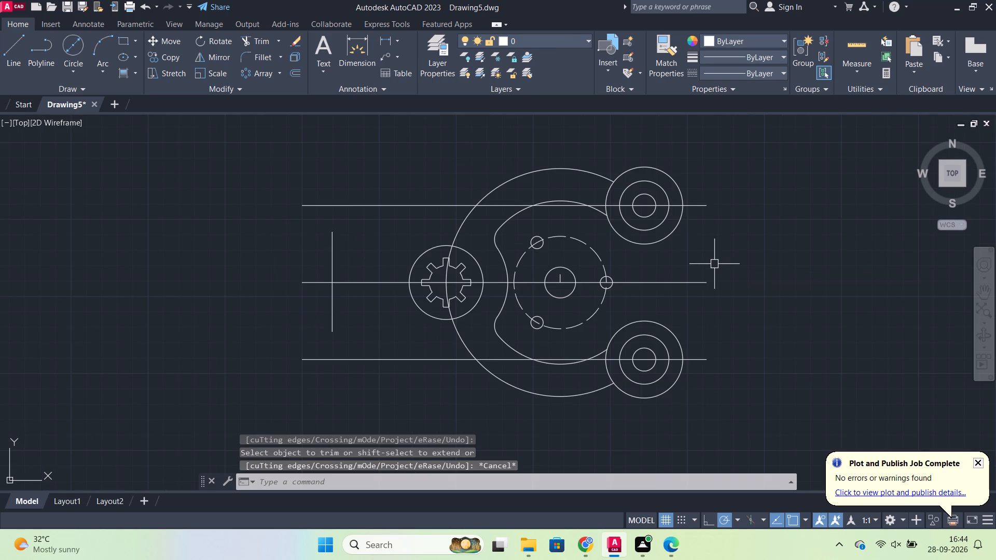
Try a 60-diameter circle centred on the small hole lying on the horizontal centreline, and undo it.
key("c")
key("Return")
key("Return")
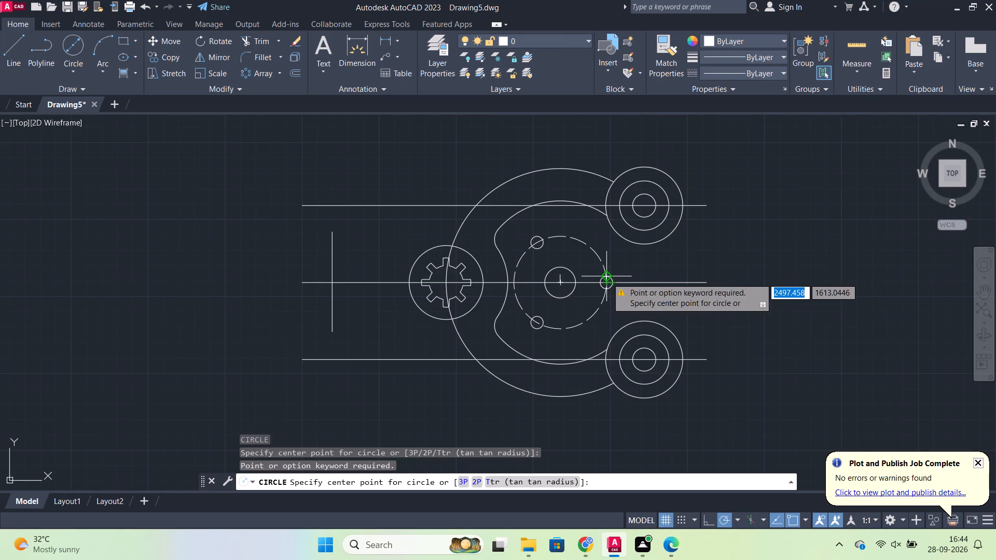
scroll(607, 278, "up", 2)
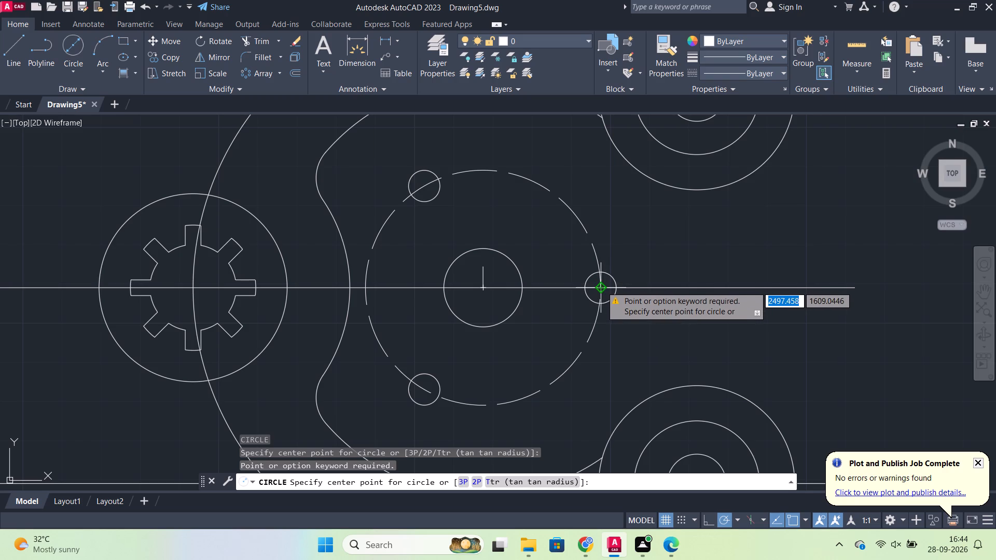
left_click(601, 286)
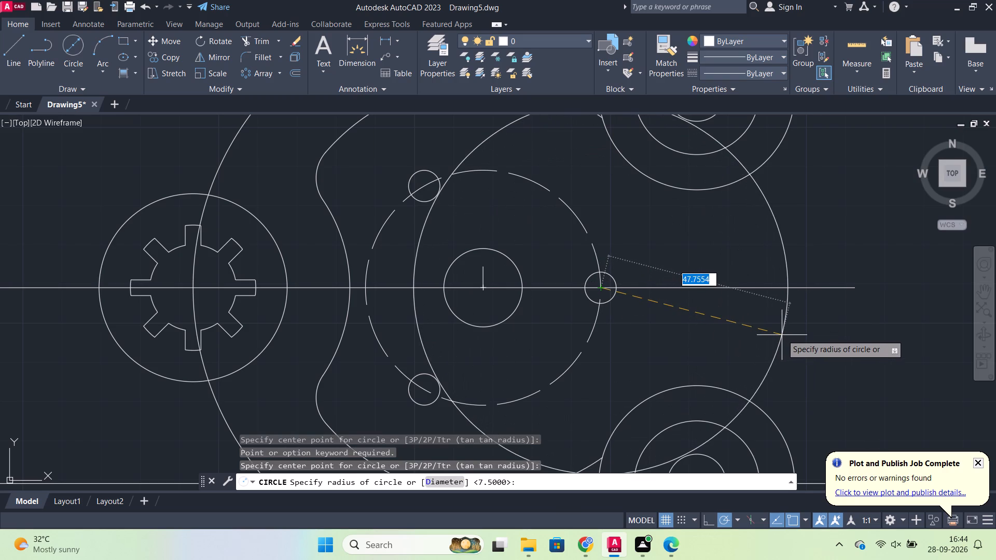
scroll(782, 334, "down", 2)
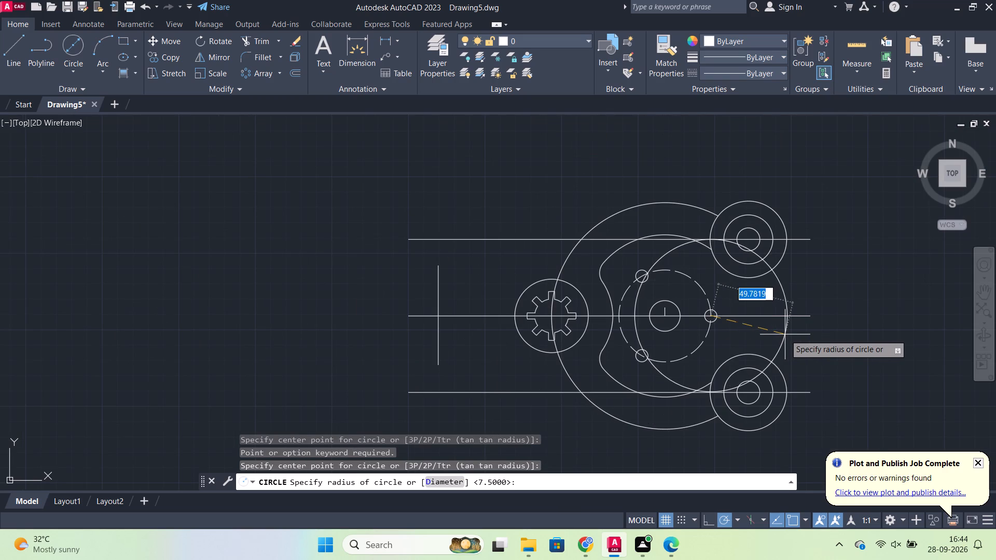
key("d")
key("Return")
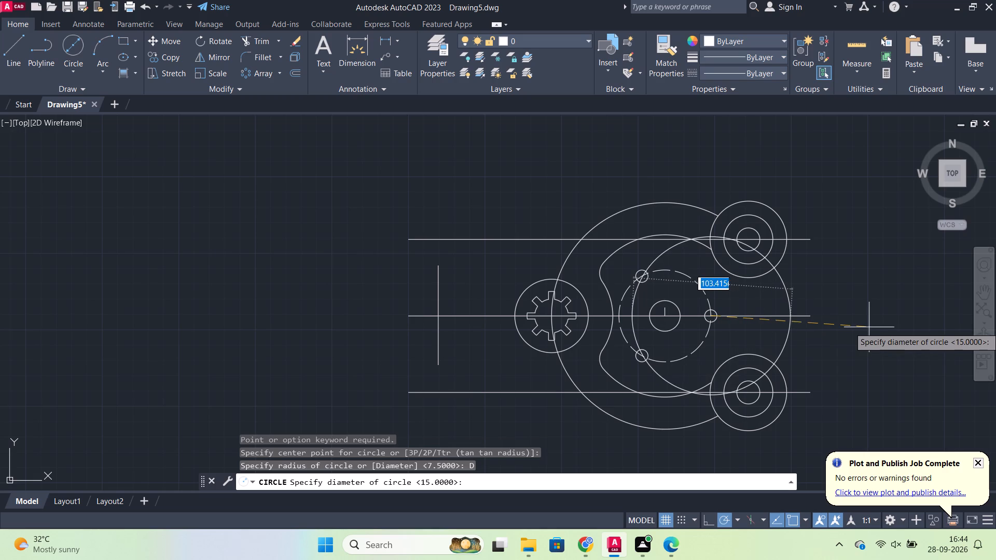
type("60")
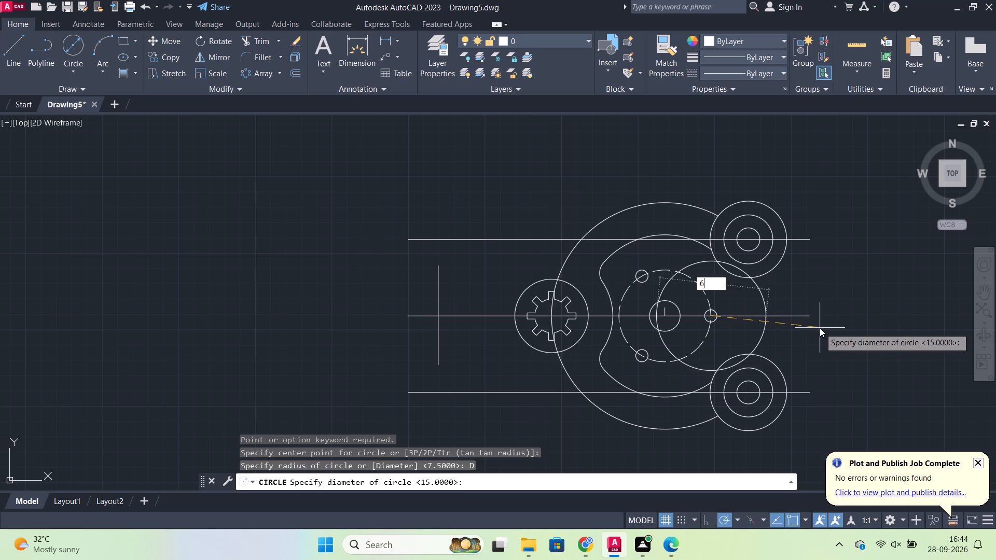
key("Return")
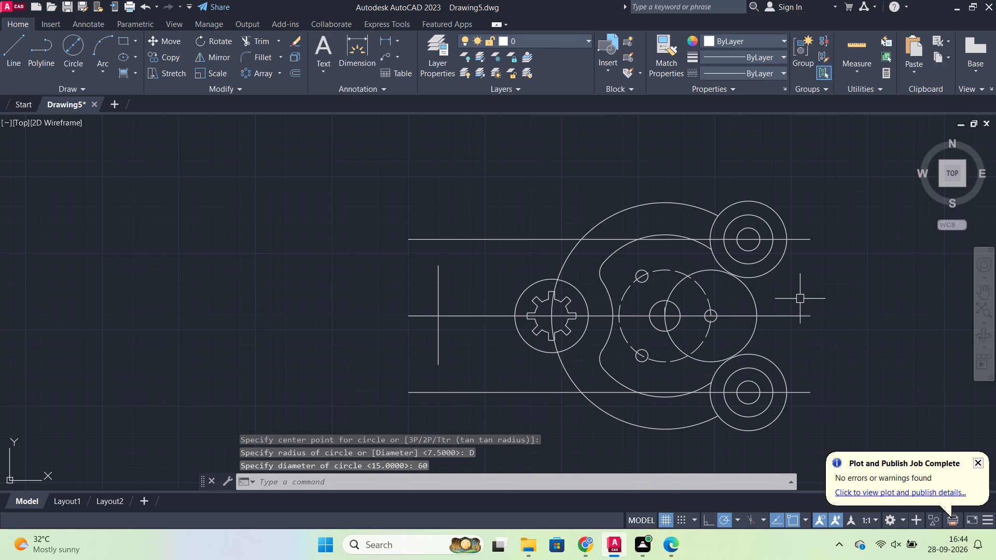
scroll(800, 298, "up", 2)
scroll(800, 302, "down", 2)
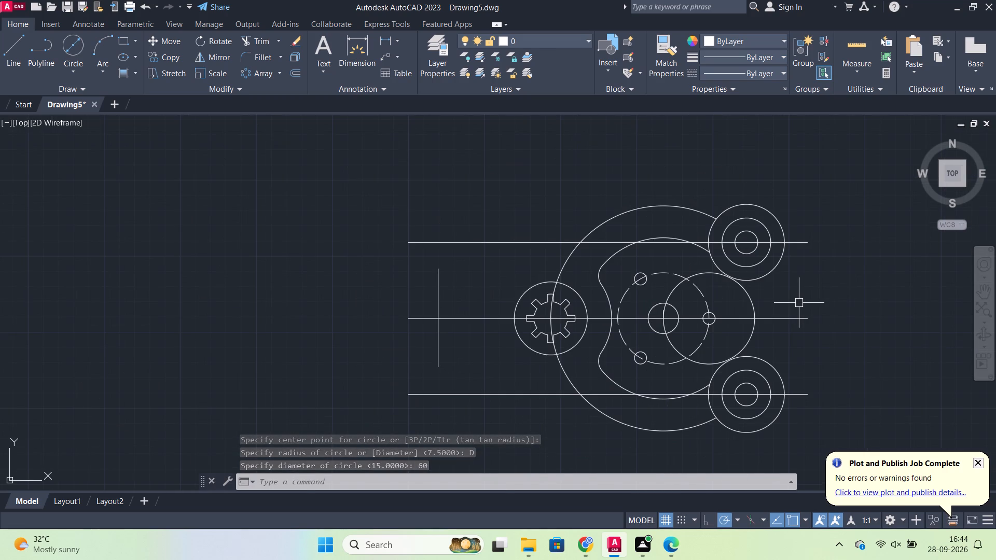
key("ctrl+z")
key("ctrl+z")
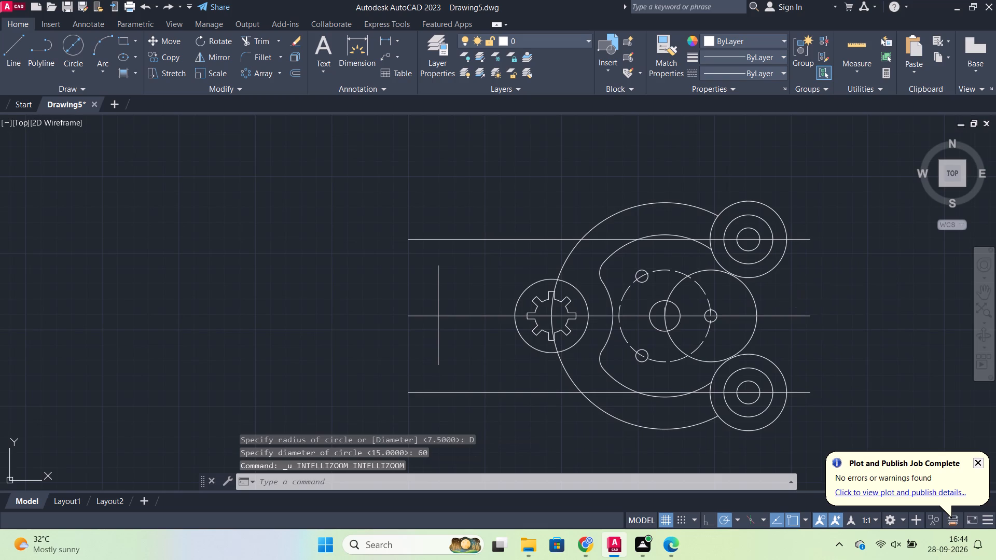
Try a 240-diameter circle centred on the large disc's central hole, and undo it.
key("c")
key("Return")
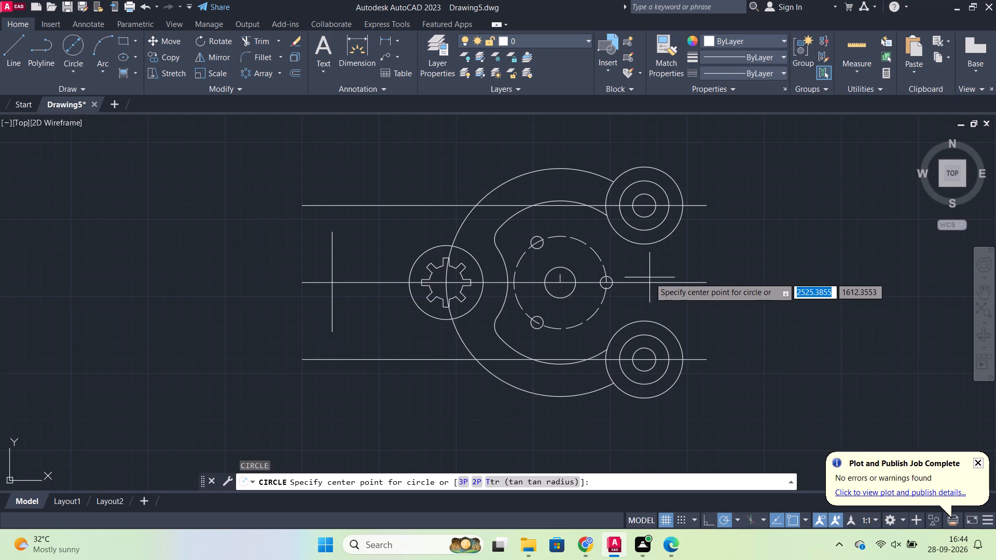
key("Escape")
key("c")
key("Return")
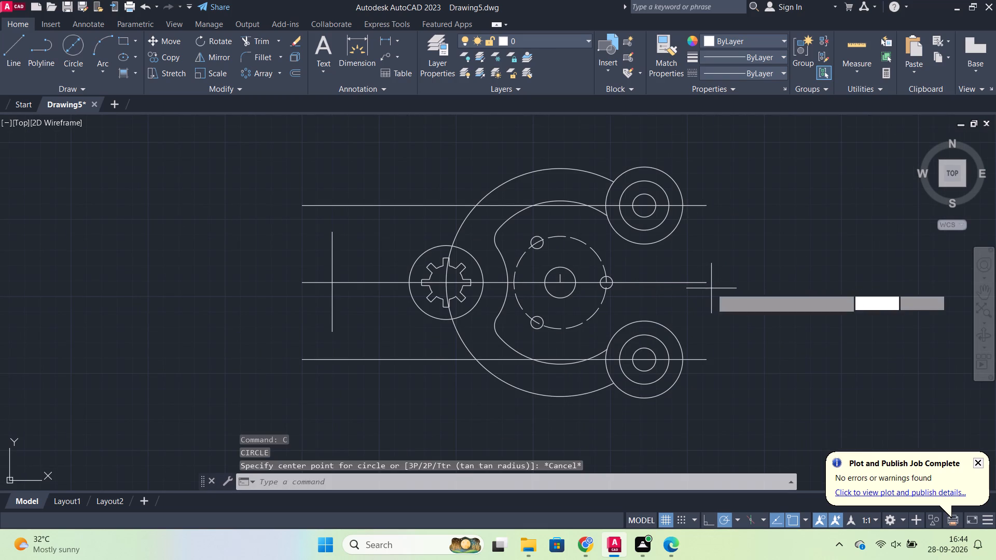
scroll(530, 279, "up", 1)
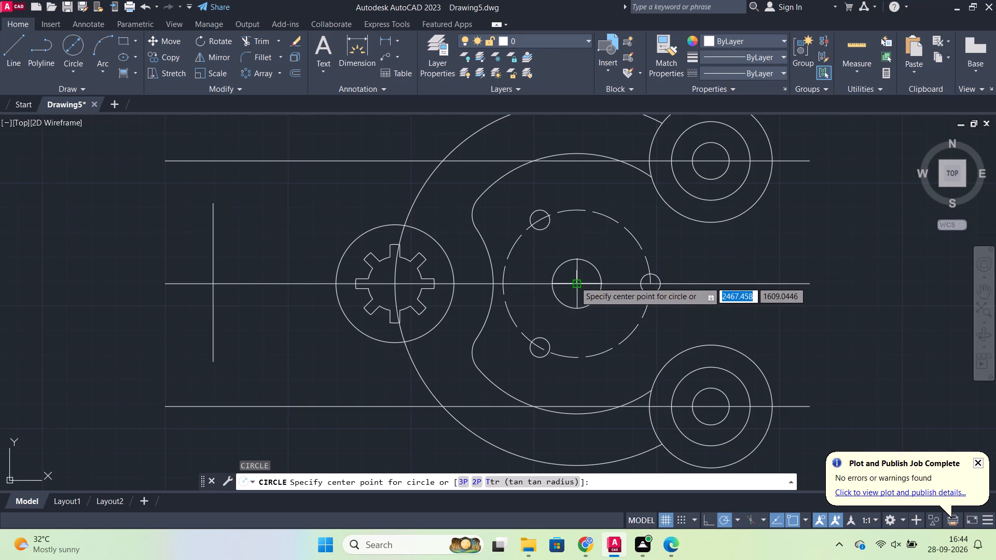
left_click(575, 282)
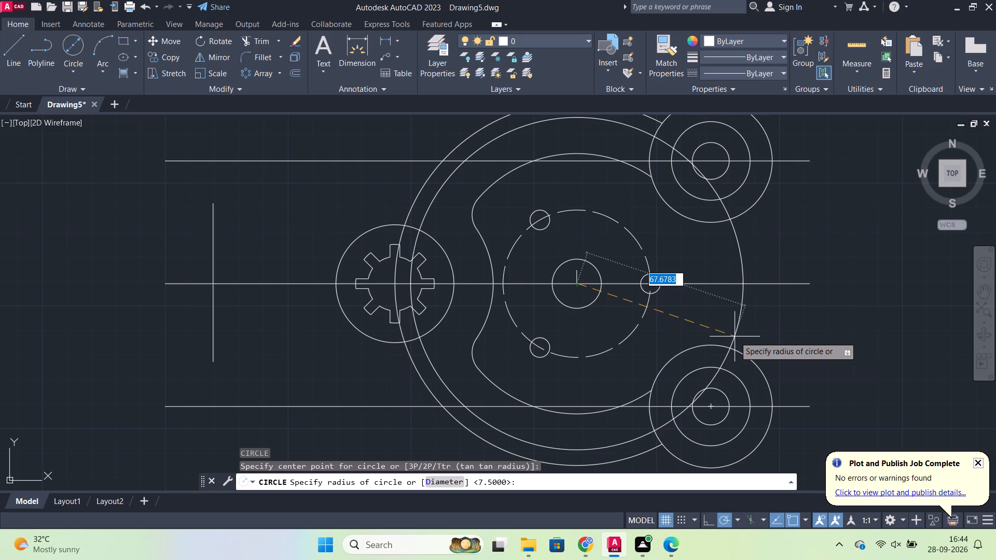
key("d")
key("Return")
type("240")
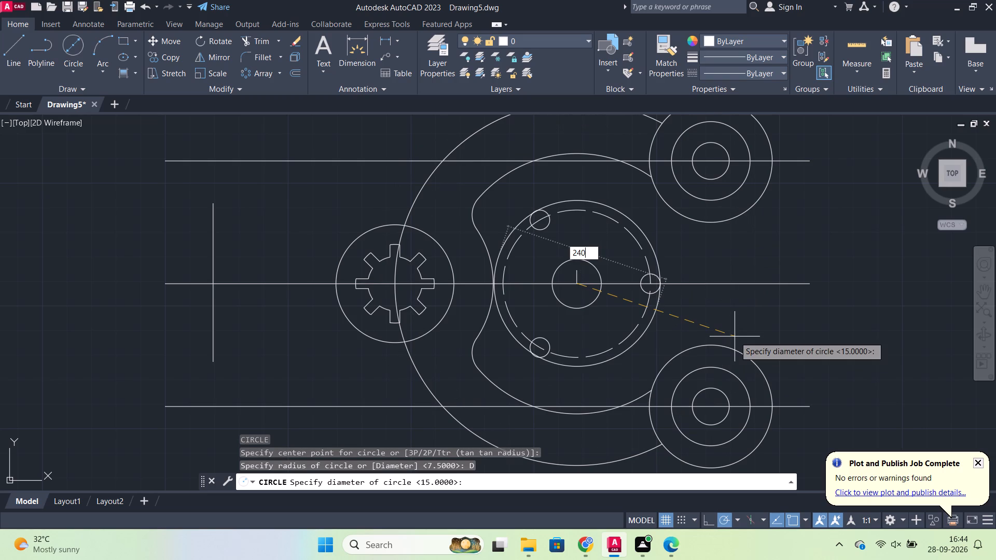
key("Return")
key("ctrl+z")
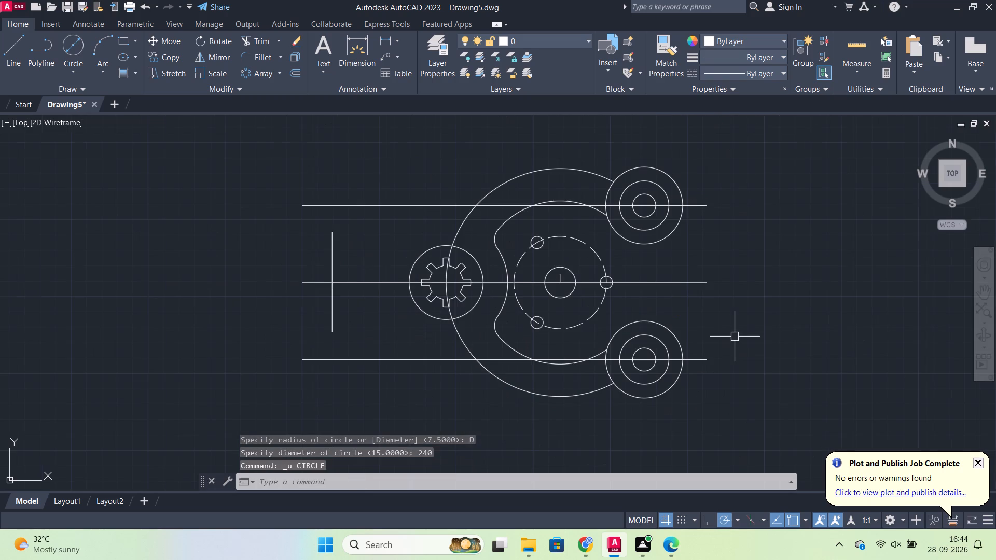
Set the linetype of the upper and lower horizontal offset lines to ACAD_ISO02W100.
scroll(698, 267, "up", 1)
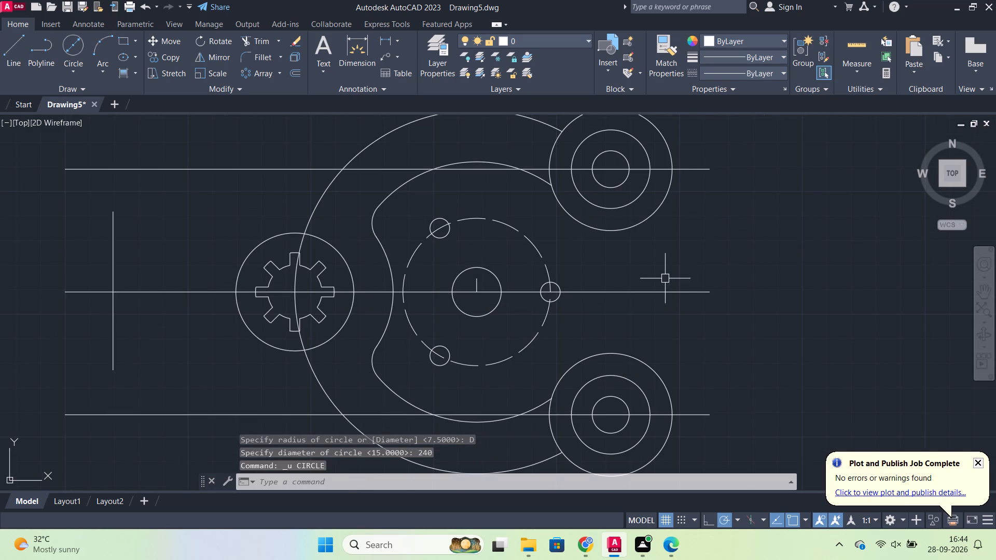
scroll(656, 277, "down", 1)
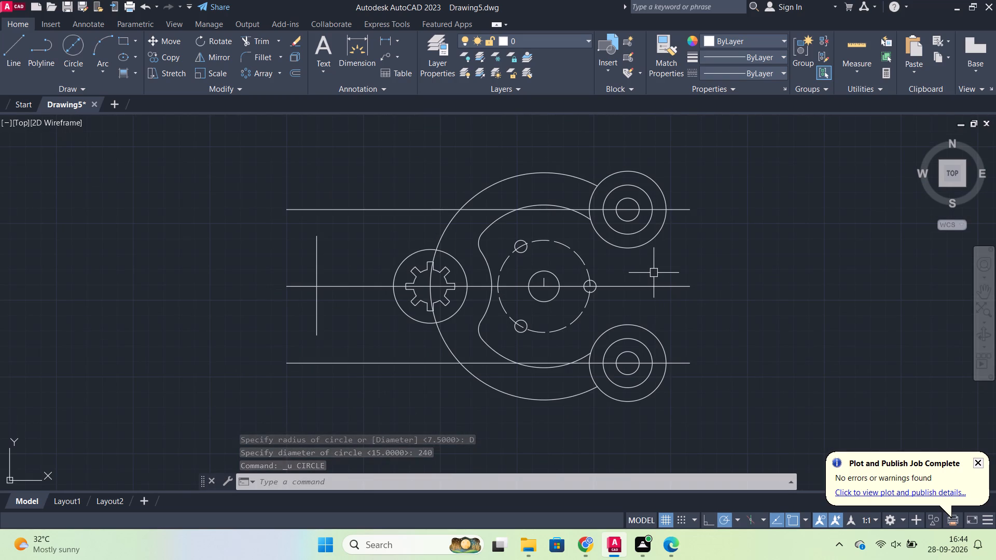
left_click(425, 207)
left_click(404, 364)
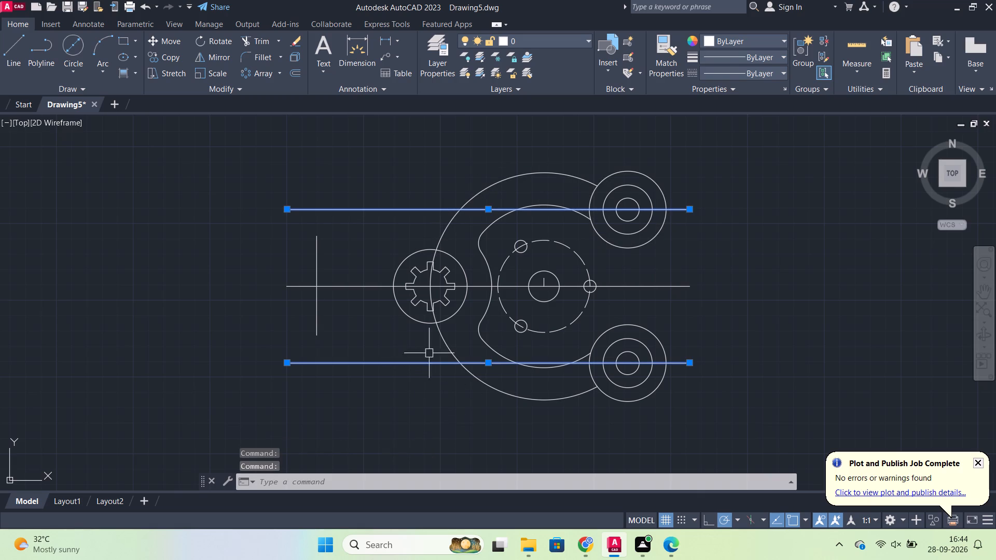
left_click(732, 64)
left_click(749, 77)
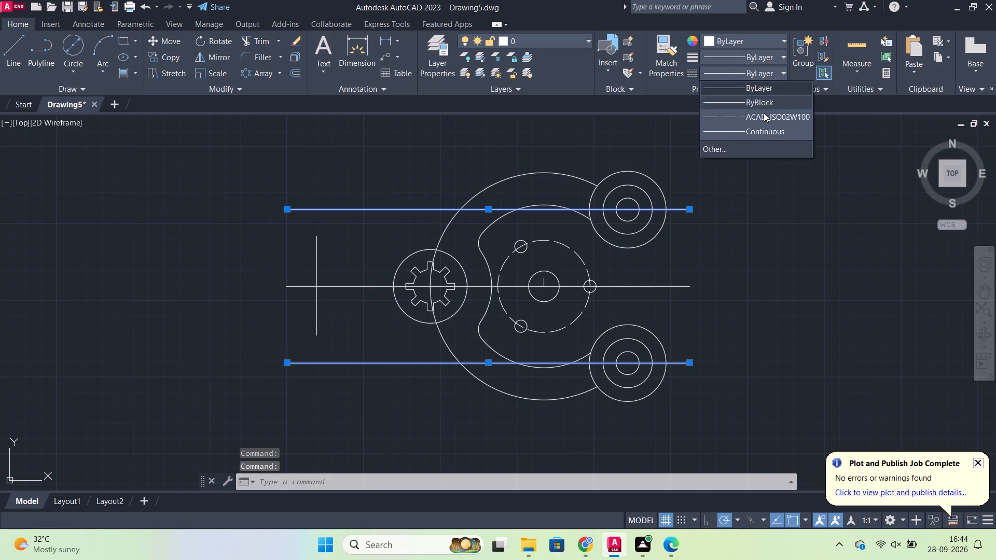
left_click(764, 113)
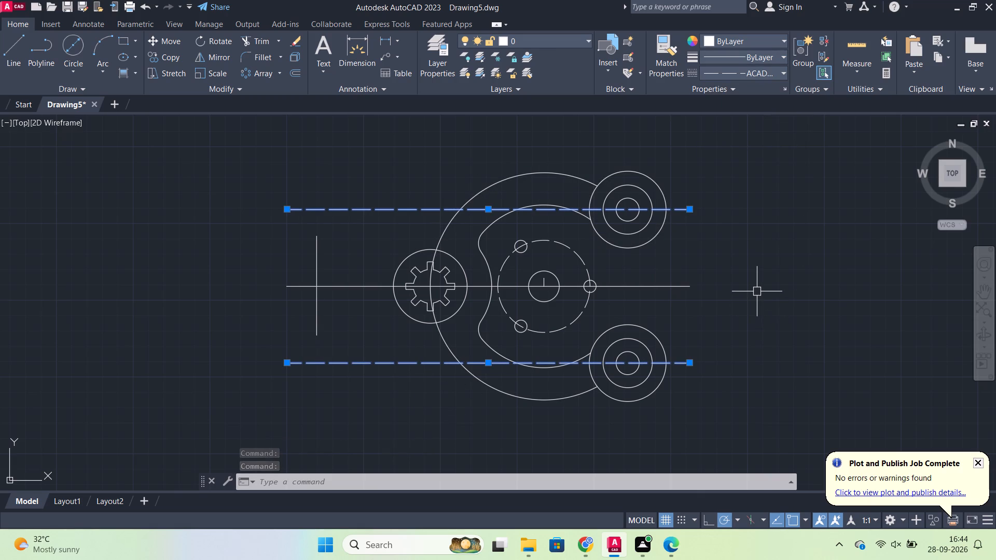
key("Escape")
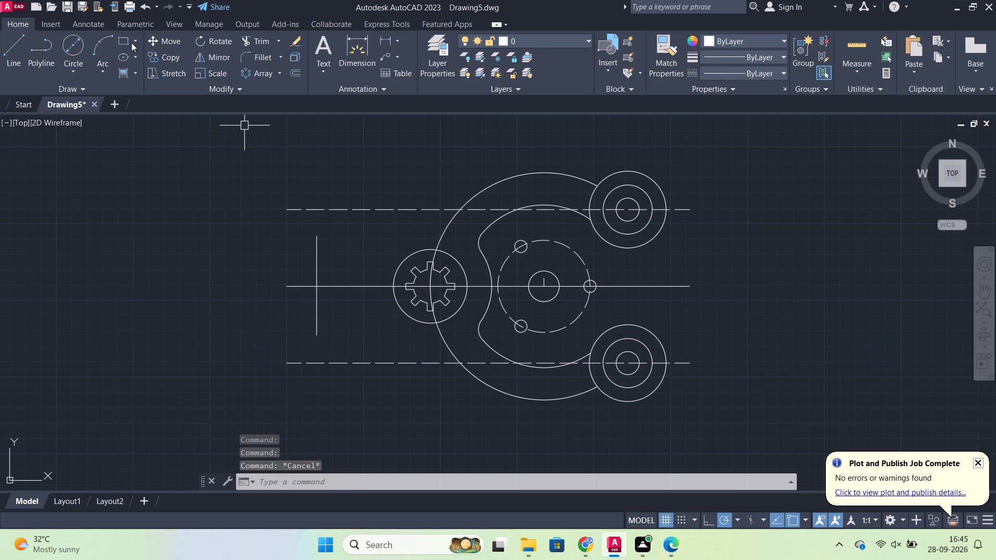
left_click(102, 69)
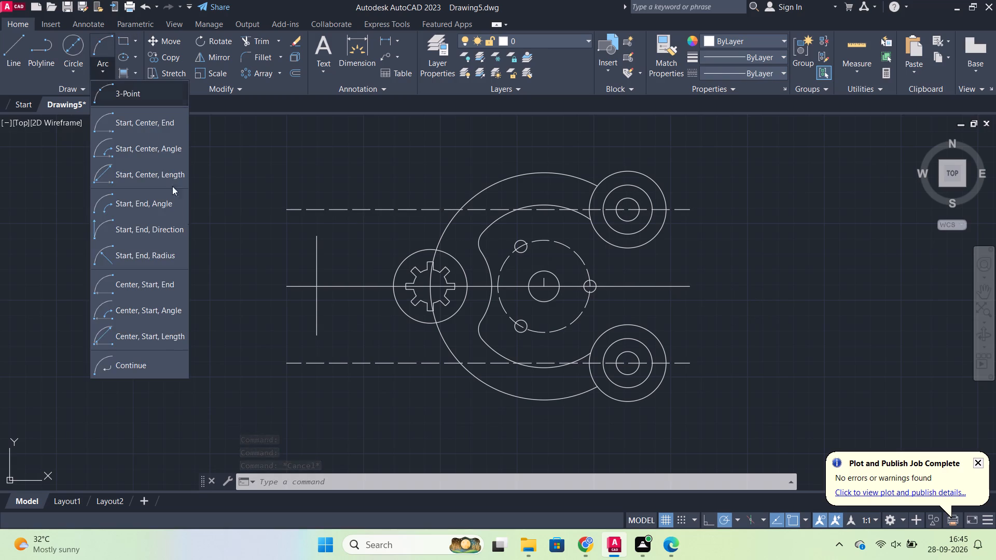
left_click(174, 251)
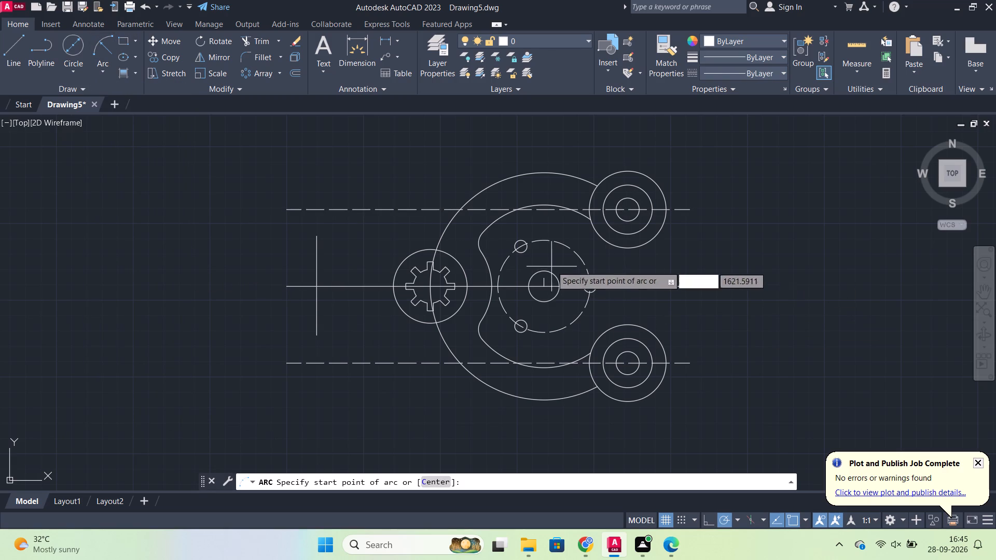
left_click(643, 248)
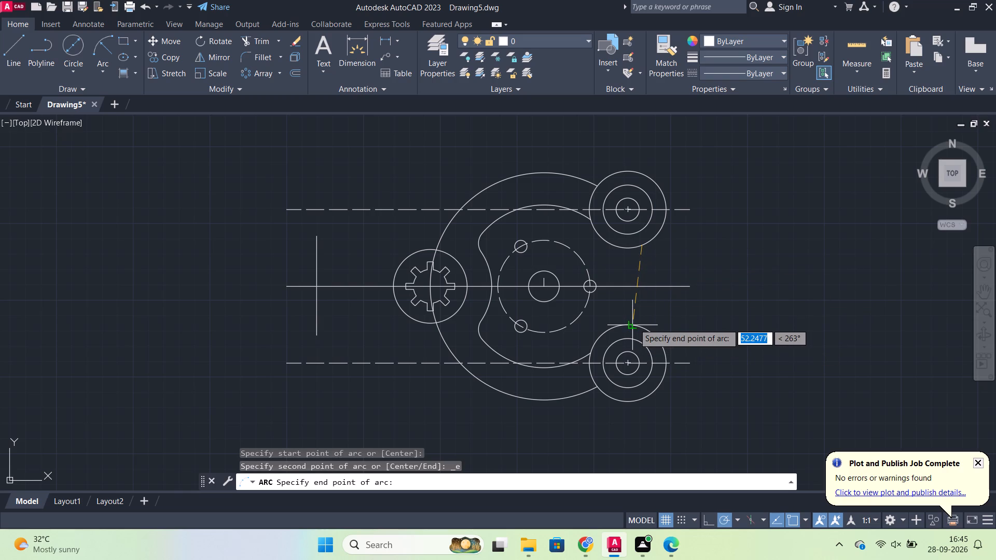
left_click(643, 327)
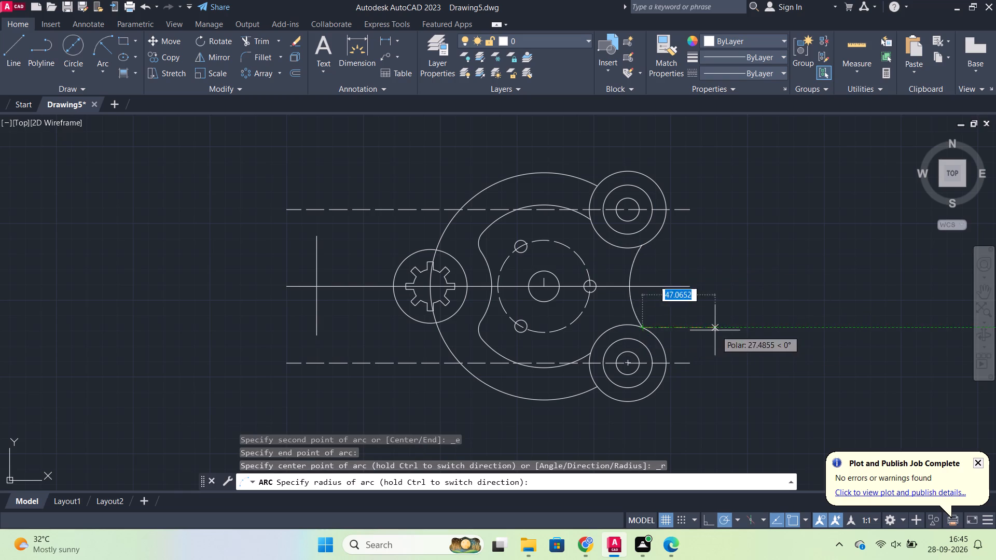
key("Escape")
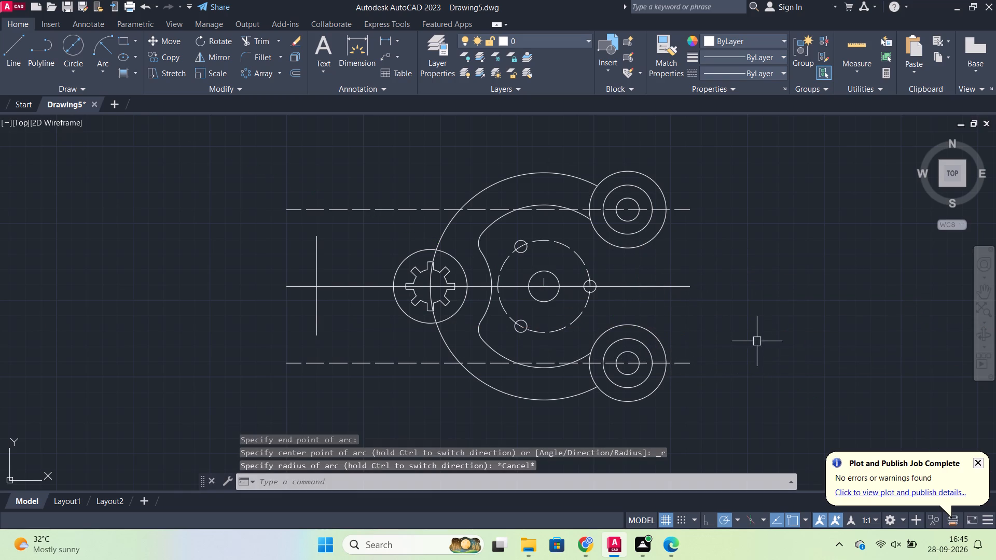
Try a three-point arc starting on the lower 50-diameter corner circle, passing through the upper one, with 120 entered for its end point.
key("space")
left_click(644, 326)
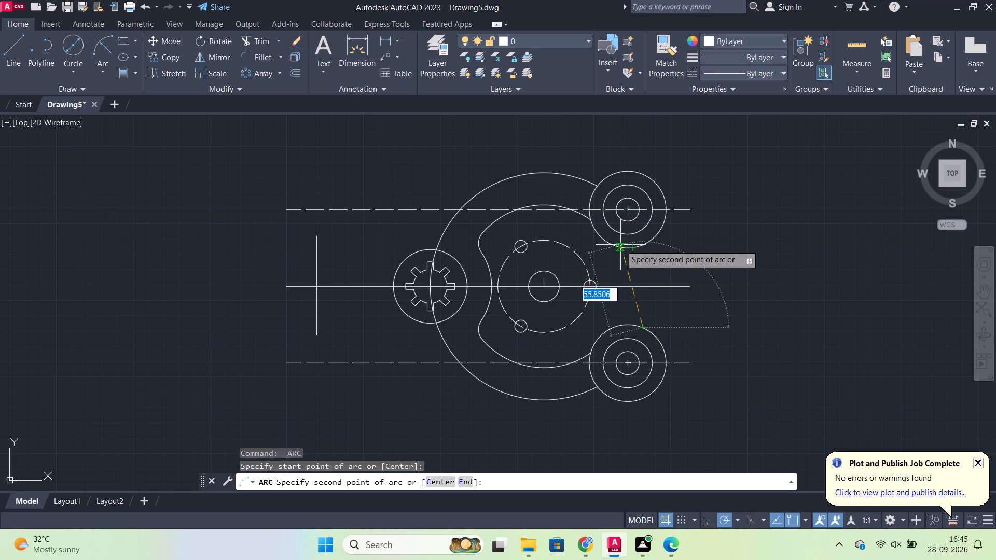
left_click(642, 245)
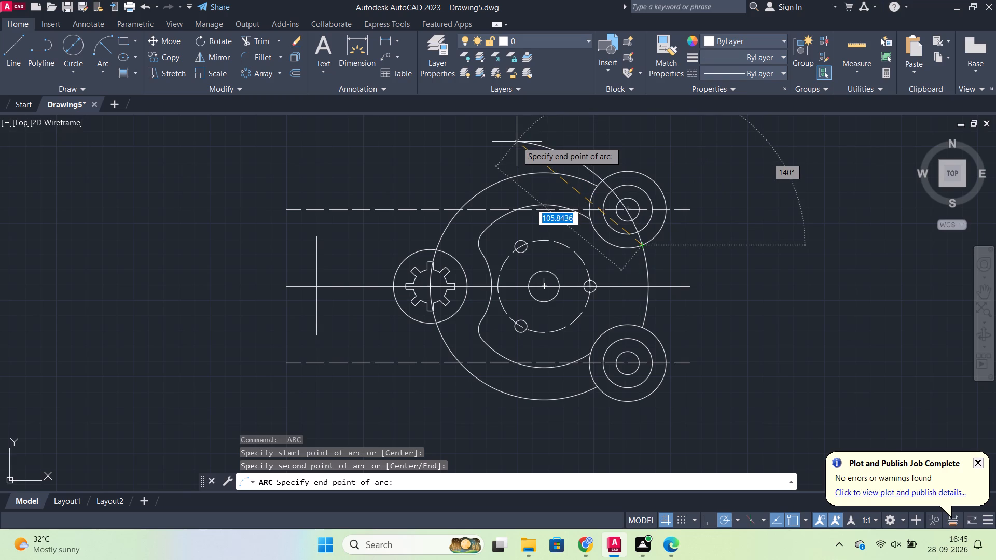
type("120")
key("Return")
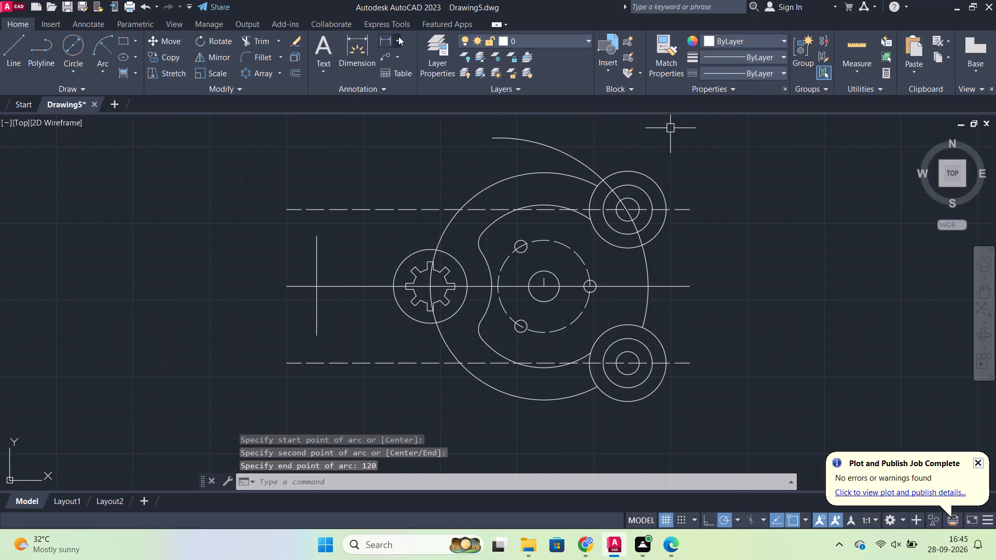
Check the new arc's radius with a radius dimension, without placing the dimension.
left_click(398, 36)
left_click(428, 169)
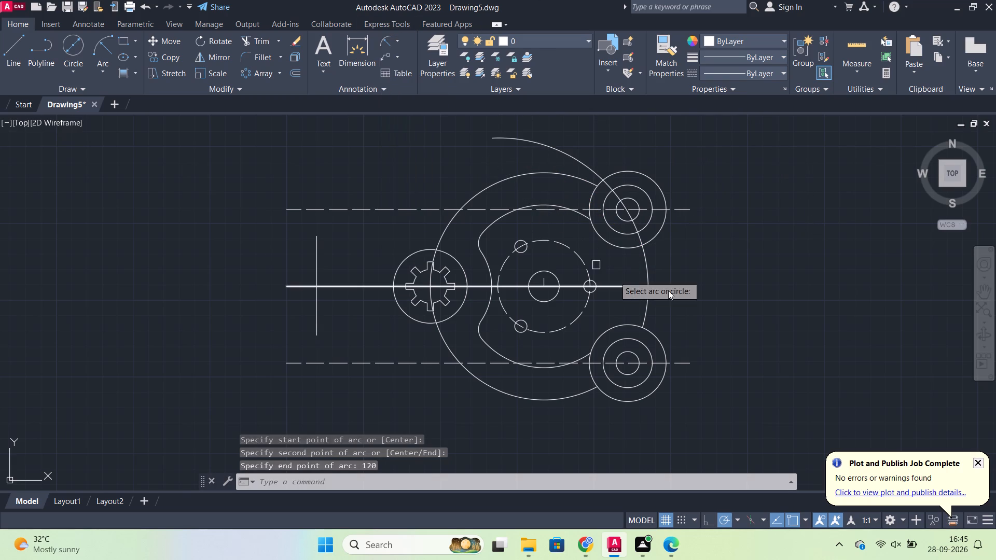
left_click(647, 265)
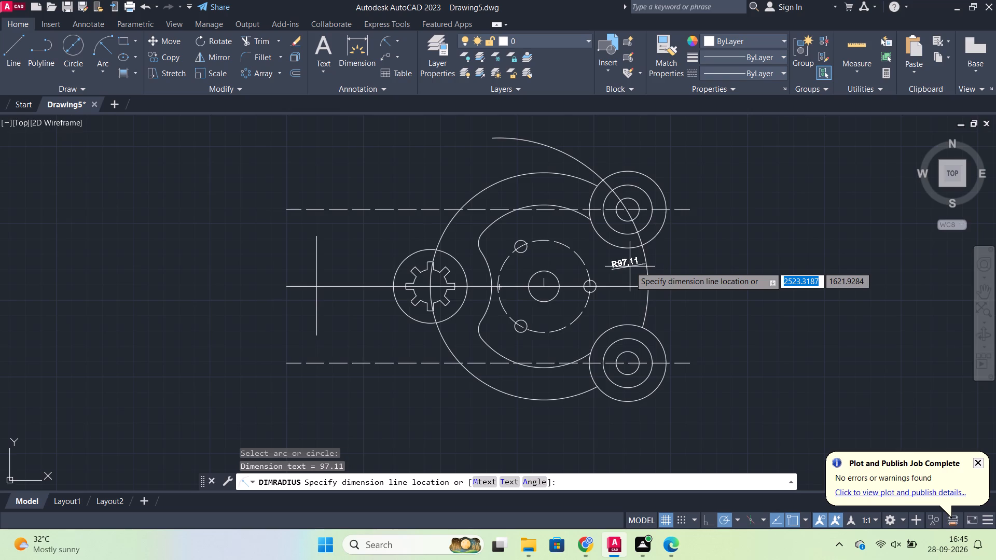
scroll(630, 267, "up", 2)
scroll(630, 266, "down", 3)
key("Escape")
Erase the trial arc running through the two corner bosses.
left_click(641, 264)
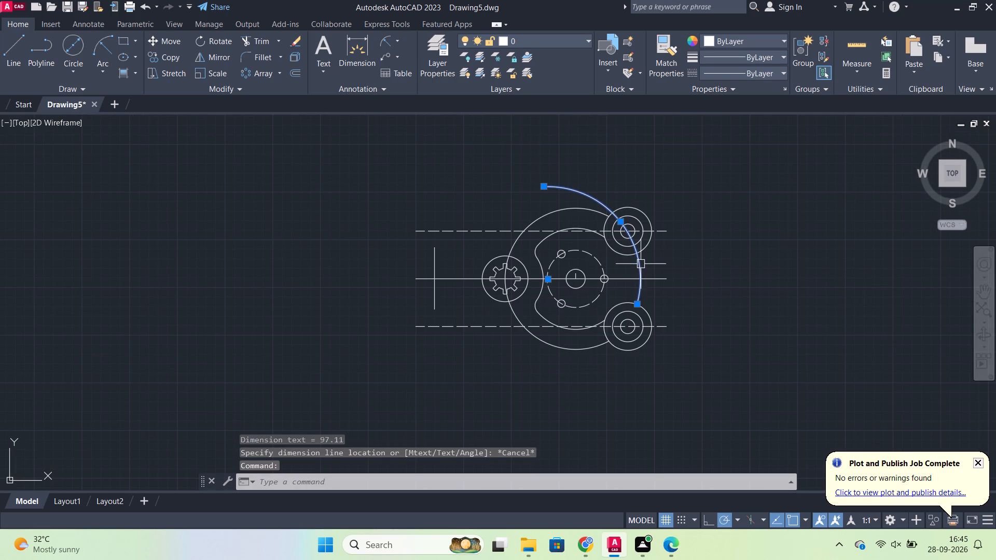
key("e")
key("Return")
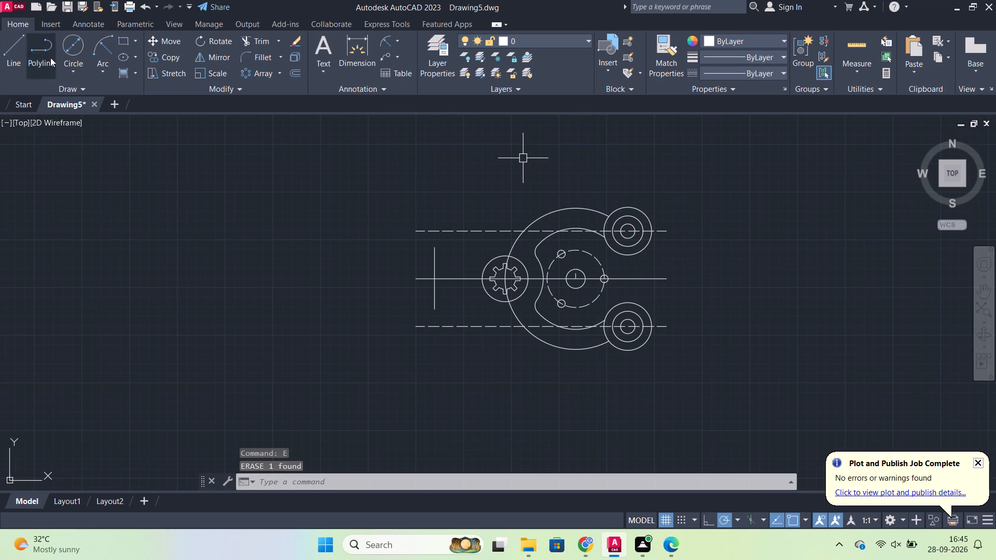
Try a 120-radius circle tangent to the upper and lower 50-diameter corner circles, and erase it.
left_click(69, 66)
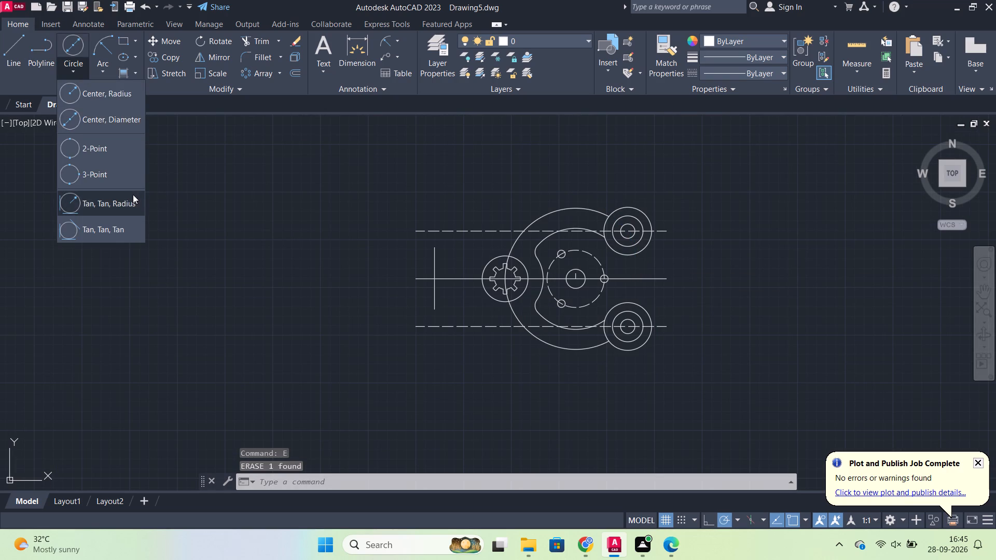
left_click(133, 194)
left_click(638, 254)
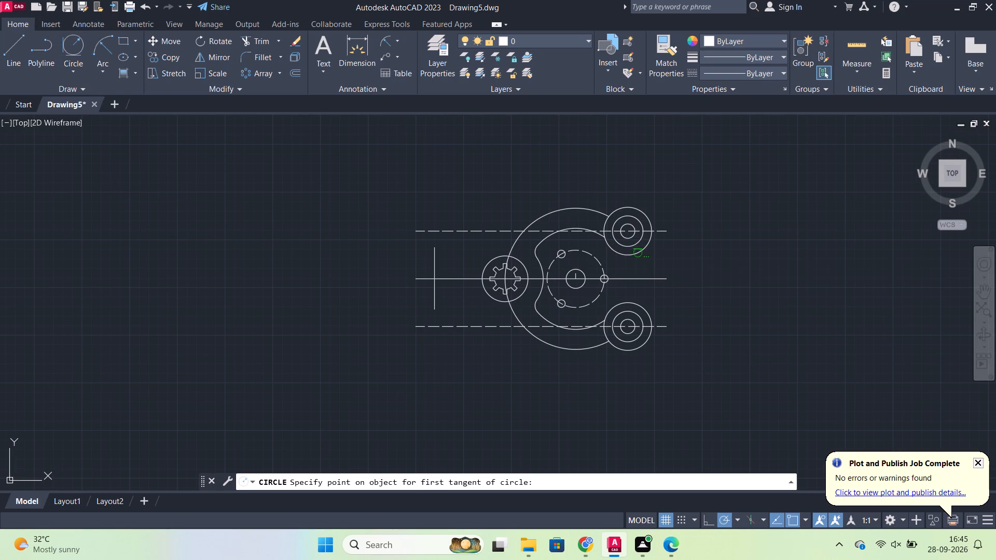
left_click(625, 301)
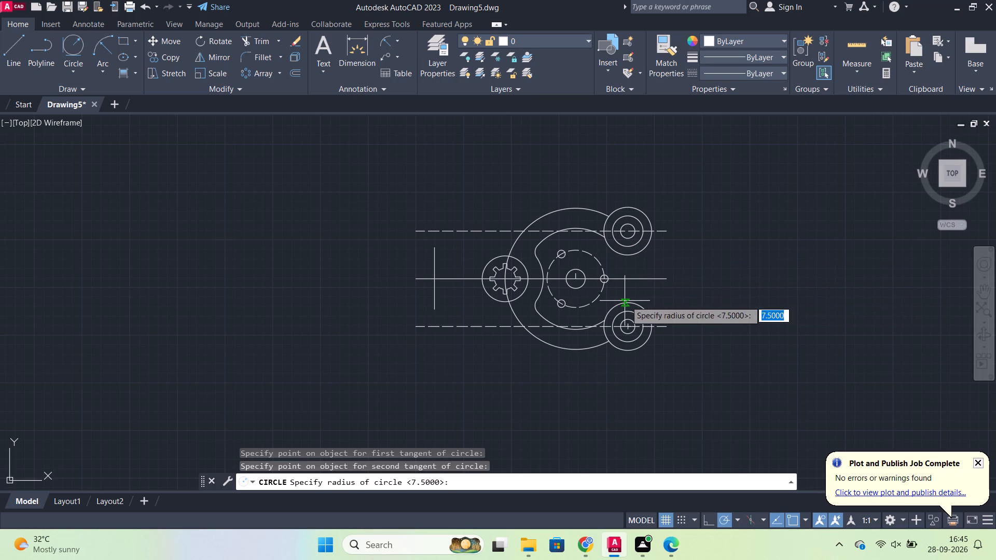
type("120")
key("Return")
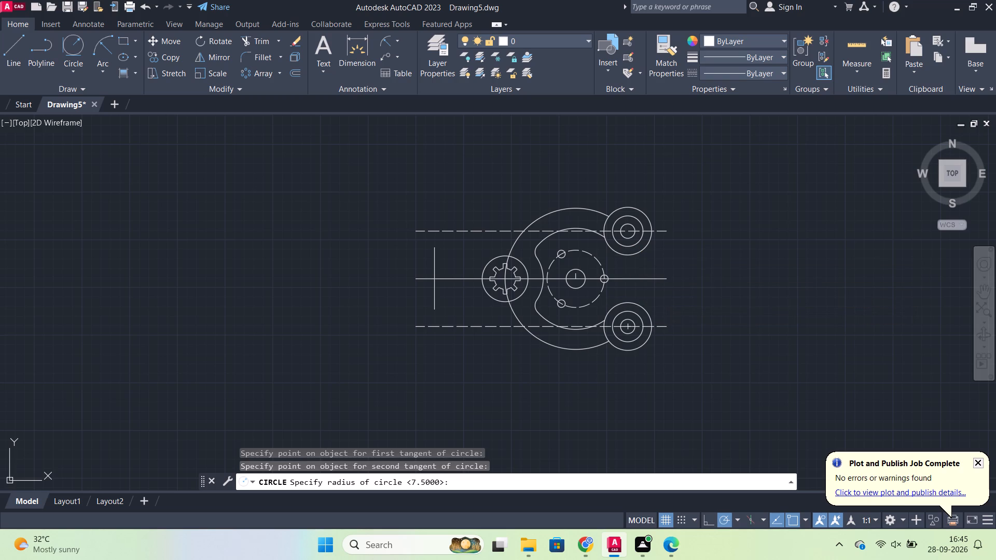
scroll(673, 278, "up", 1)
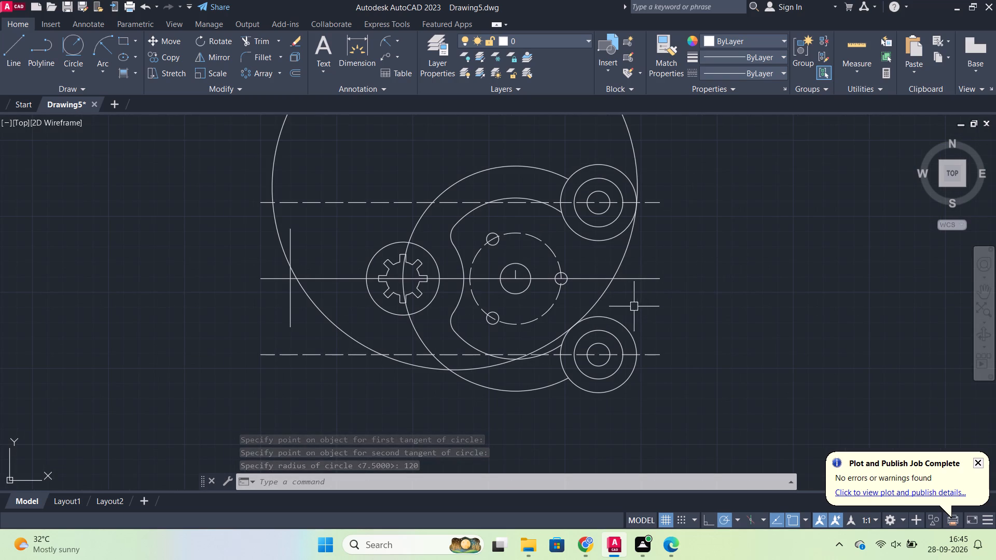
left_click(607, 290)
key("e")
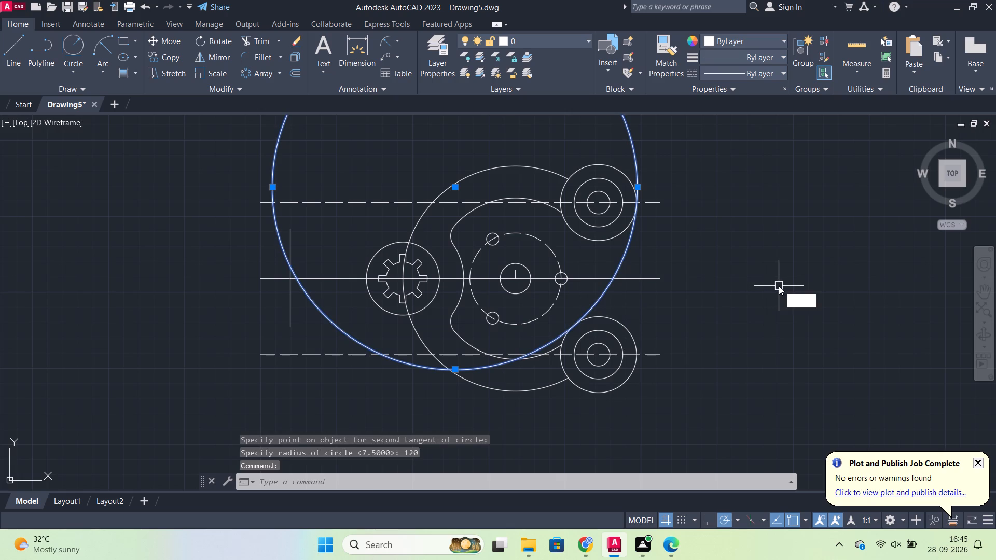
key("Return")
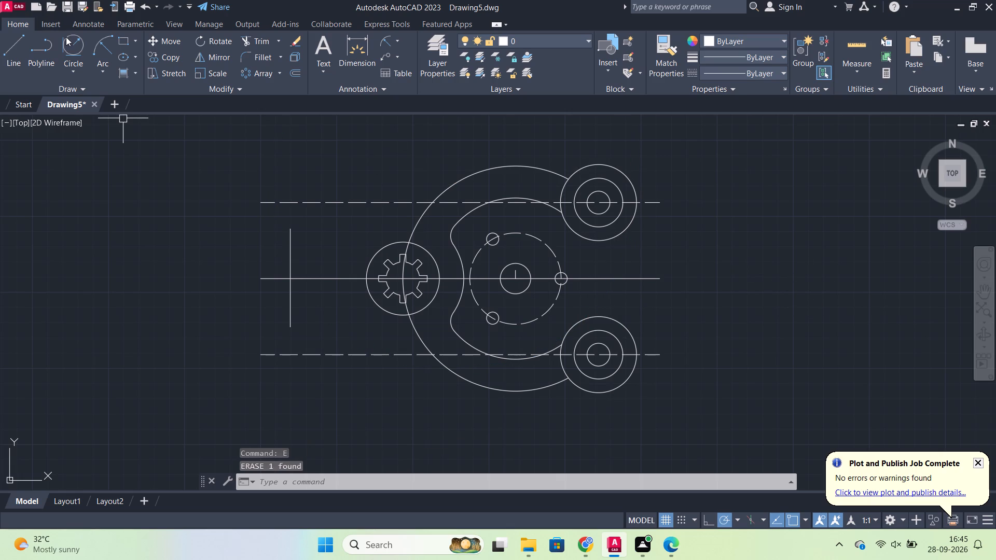
Draw a 120-radius circle tangent to the facing sides of the upper and lower 50-diameter corner circles.
left_click(66, 37)
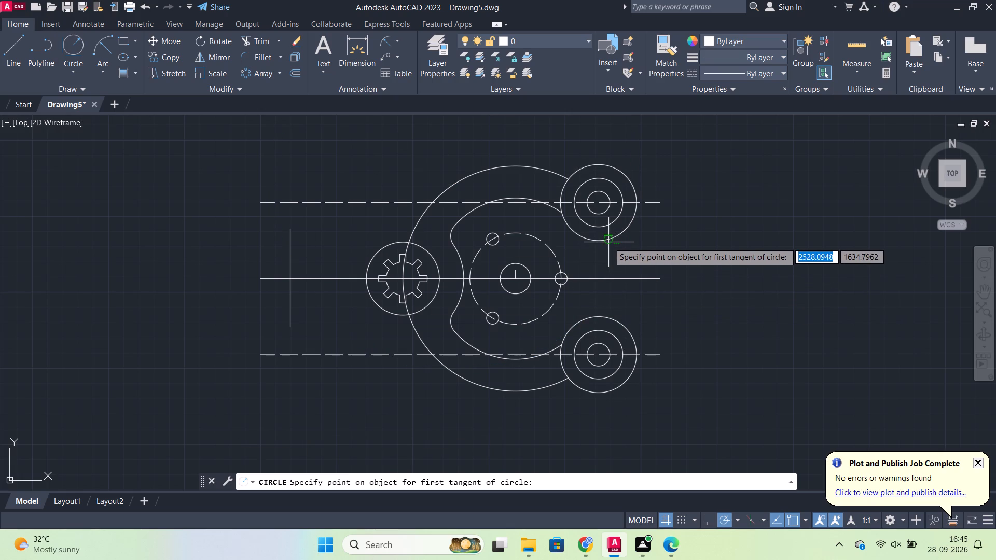
left_click(608, 242)
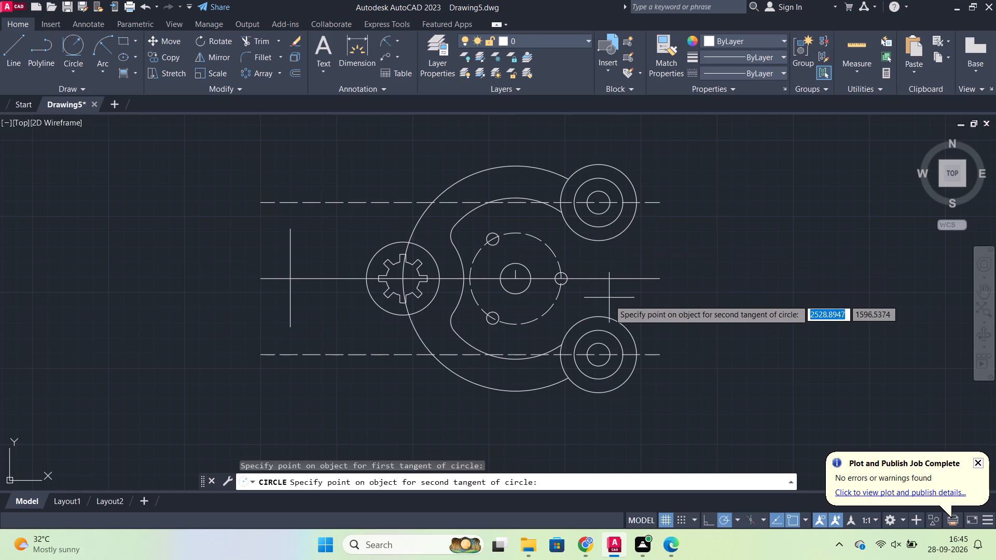
left_click(604, 315)
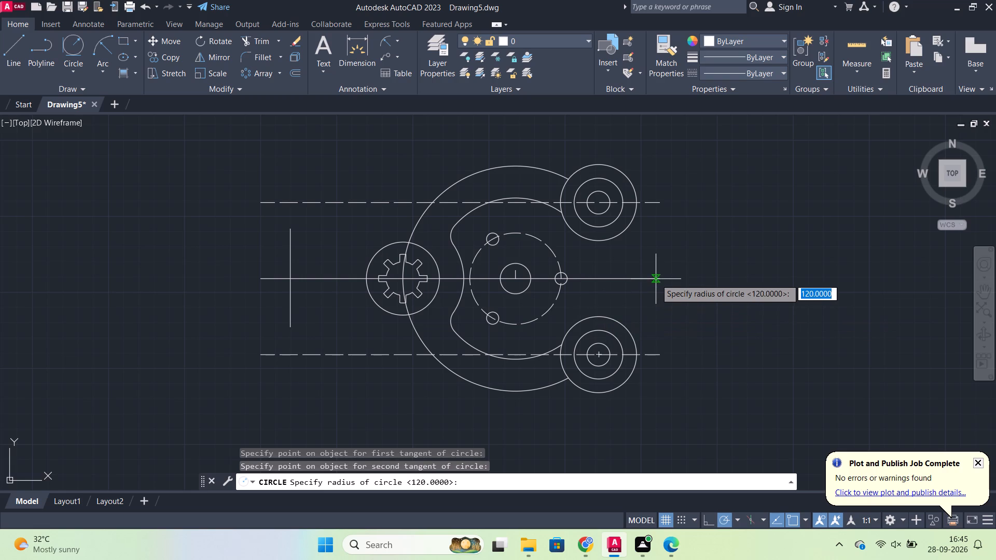
key("Return")
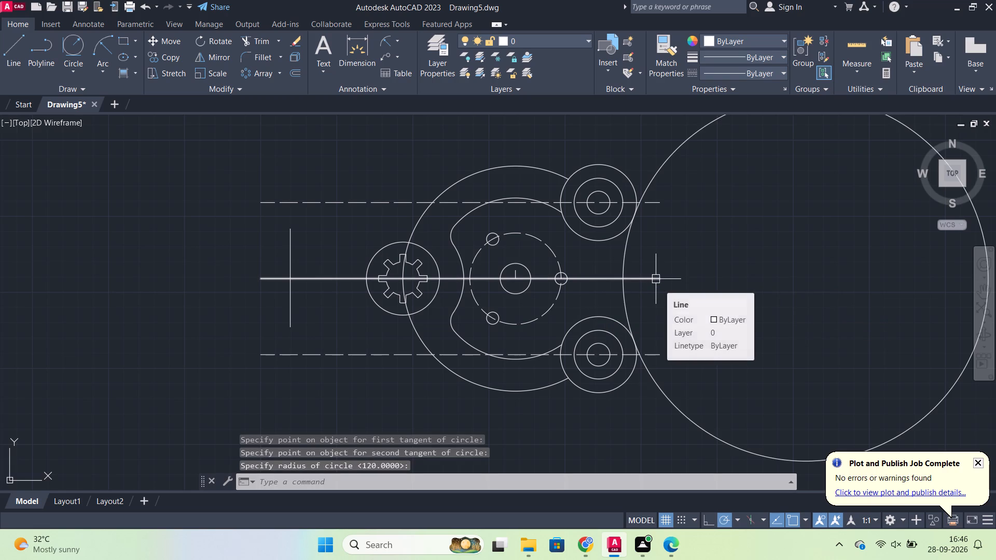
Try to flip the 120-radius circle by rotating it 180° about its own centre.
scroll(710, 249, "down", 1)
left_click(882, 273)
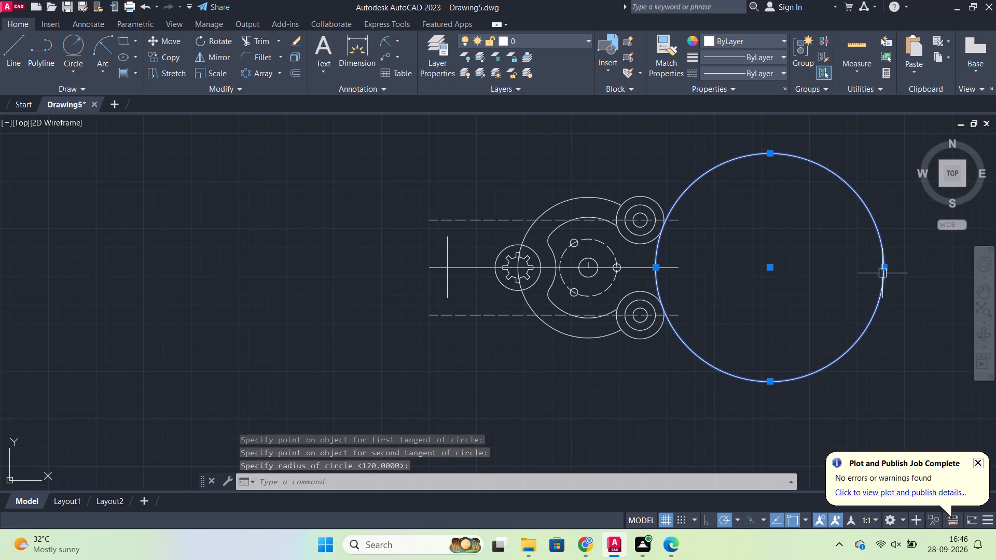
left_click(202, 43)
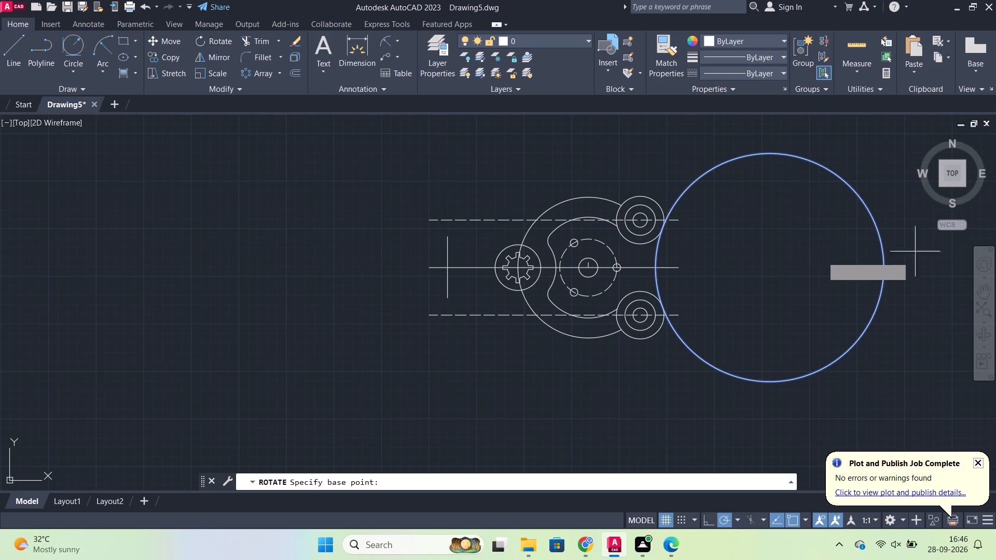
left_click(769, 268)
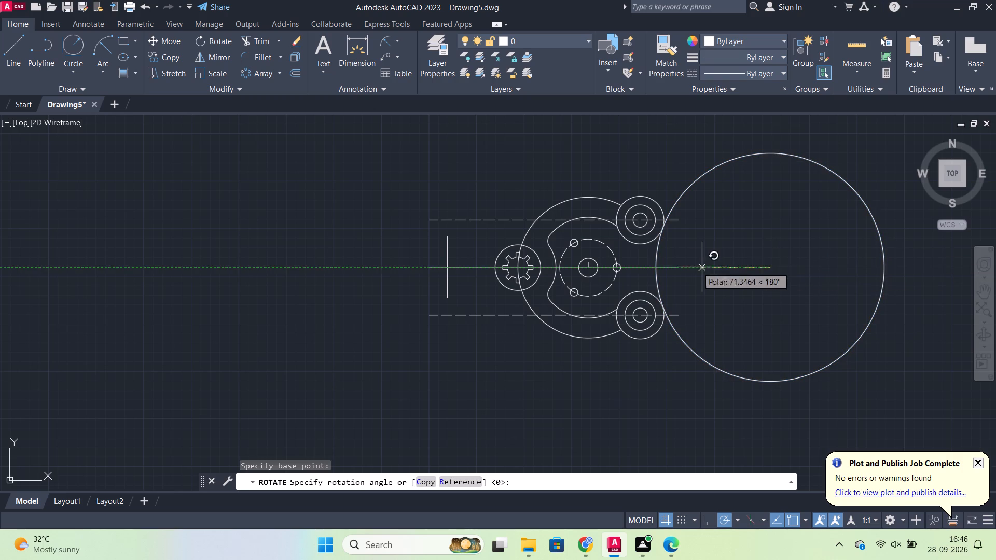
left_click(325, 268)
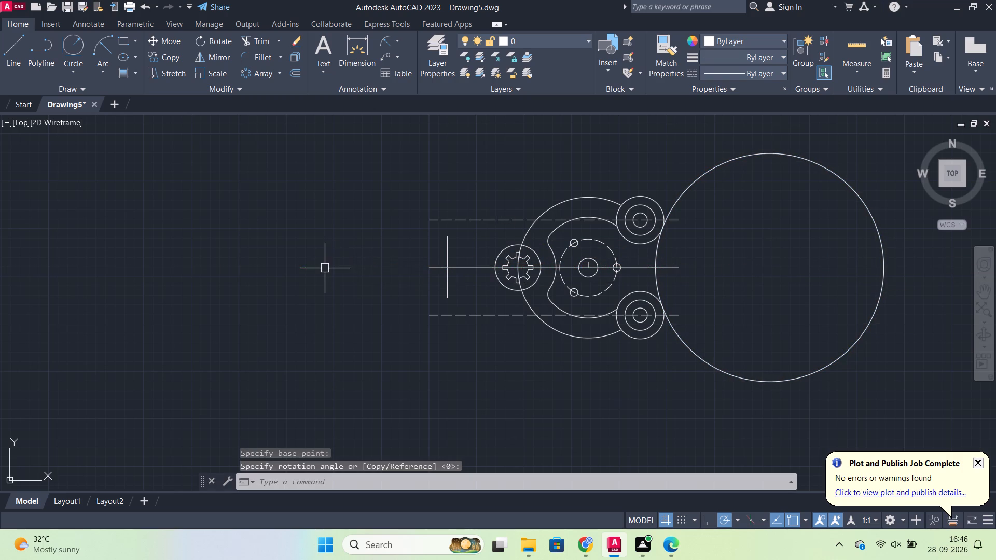
Move the 120-radius circle horizontally by its outer quadrant so its edge crosses the centreline between the two corner bosses.
scroll(632, 232, "up", 1)
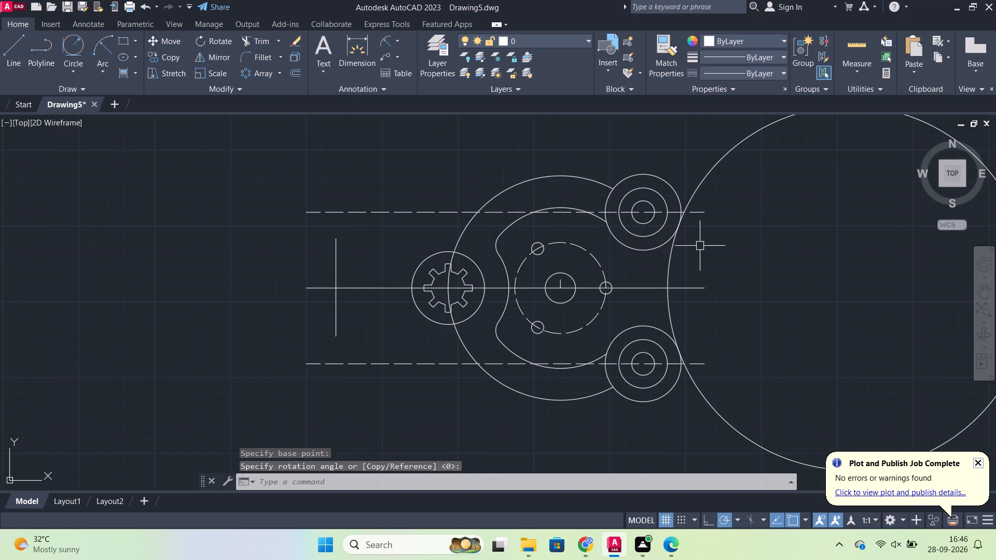
middle_click_drag(740, 257, 584, 225)
left_click(875, 245)
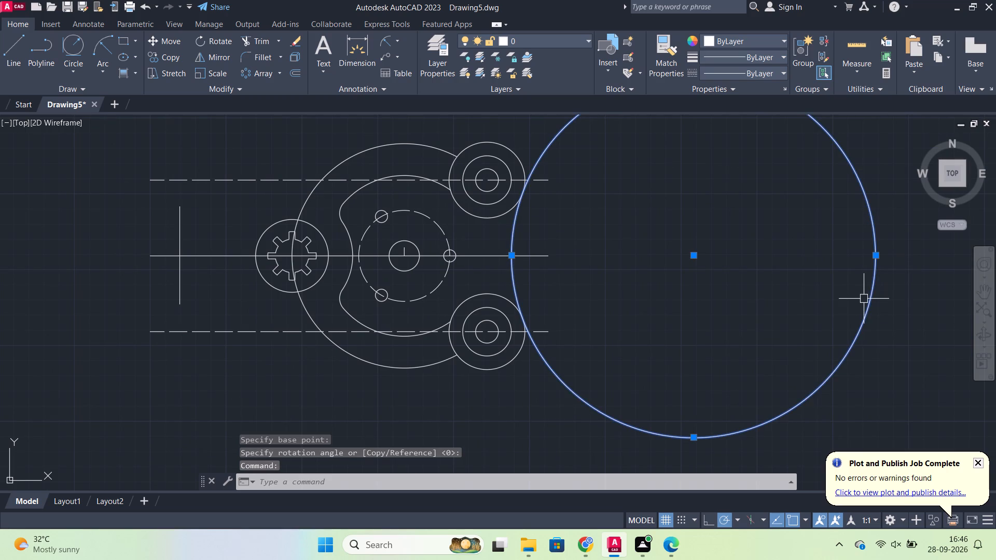
key("m")
key("Return")
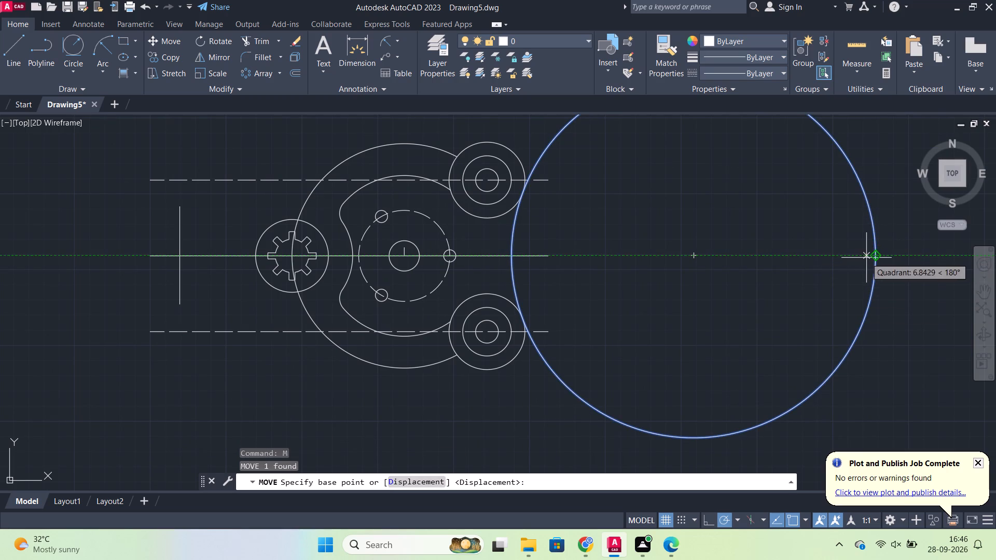
left_click(874, 257)
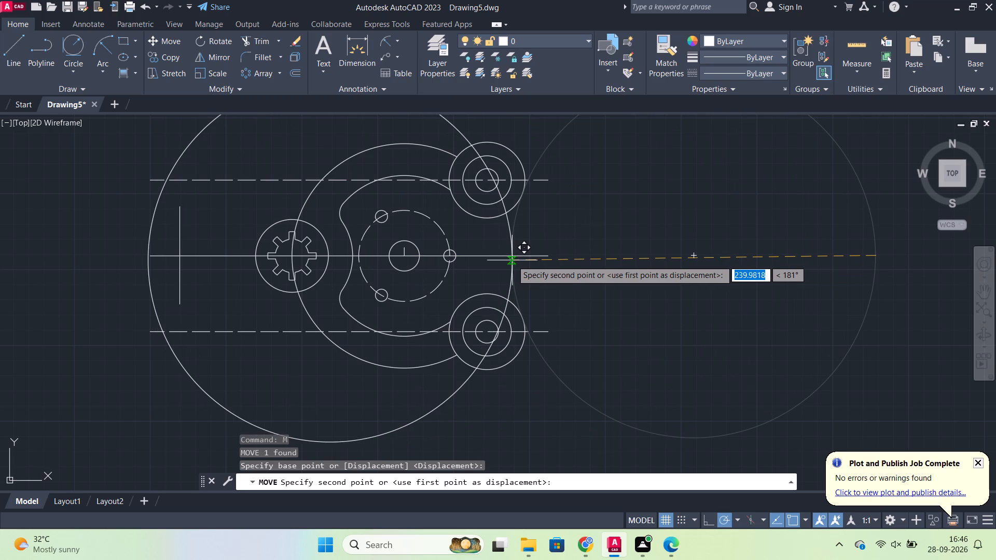
scroll(512, 260, "up", 2)
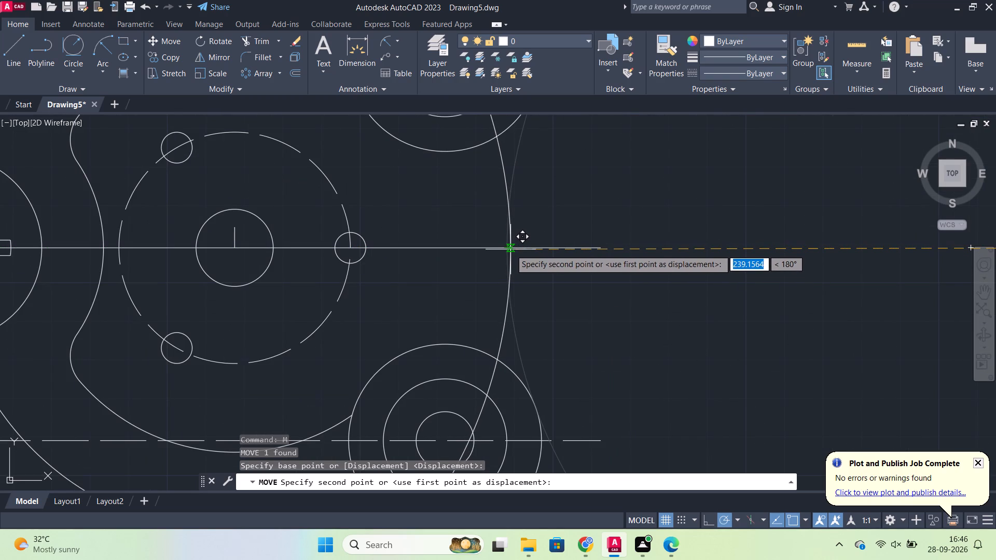
scroll(504, 249, "down", 2)
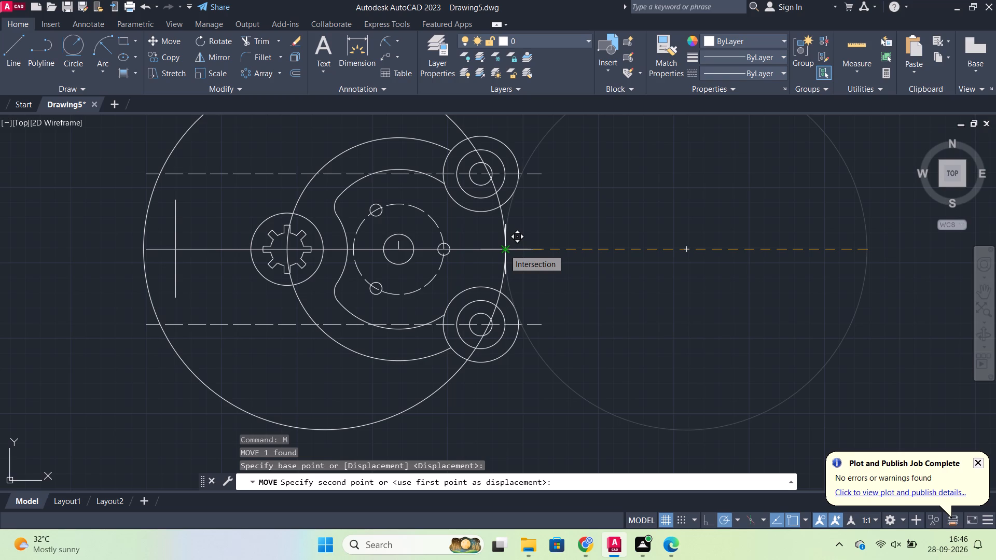
scroll(483, 250, "up", 2)
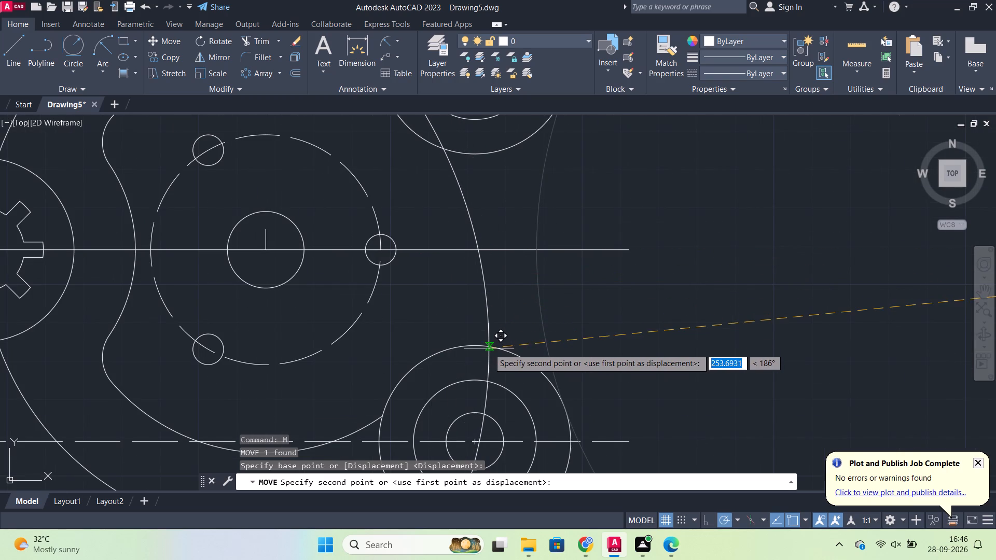
scroll(610, 233, "down", 1)
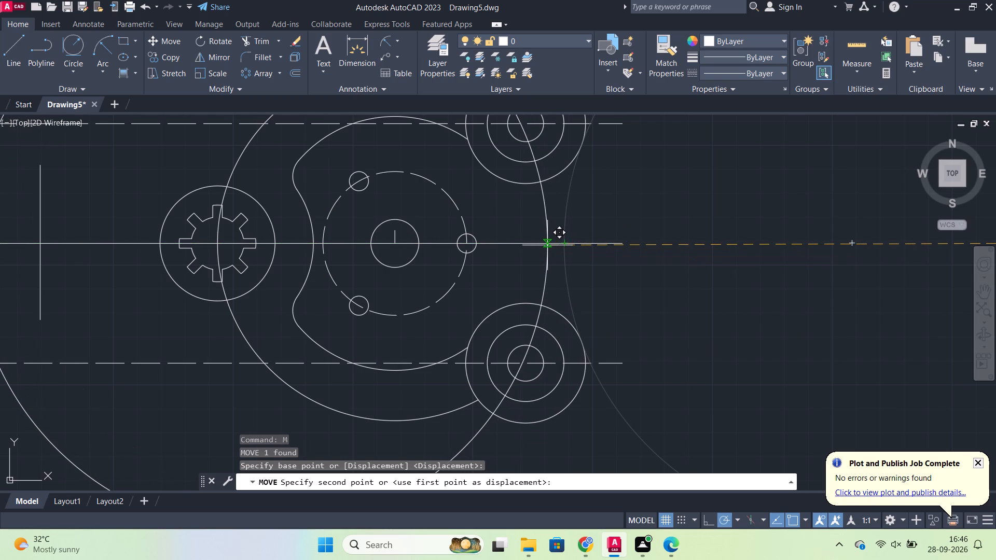
left_click(547, 245)
Trim the 120-radius circle at the upper and lower 50-diameter corner circles, separating the arc between them.
type("TR")
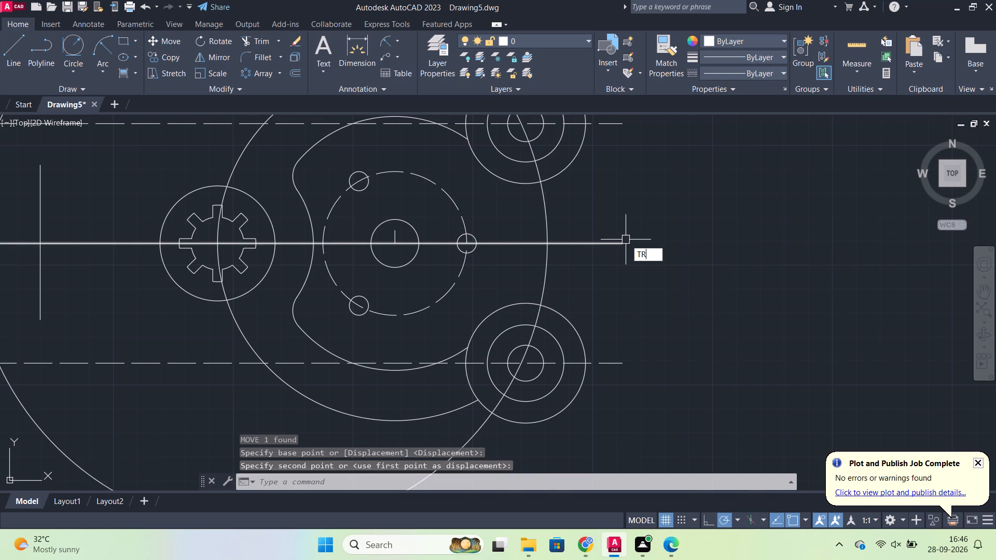
key("Return")
left_click(538, 311)
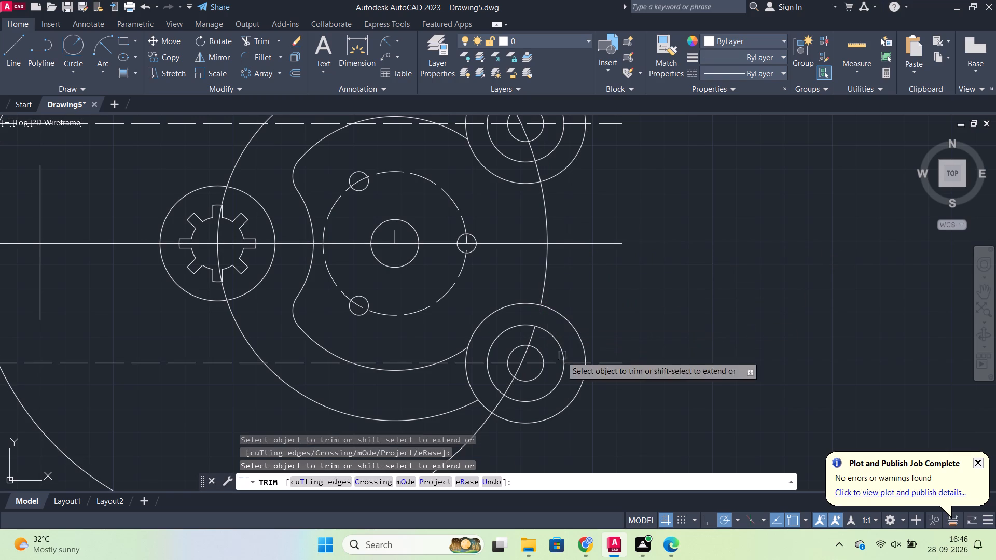
middle_click_drag(607, 229, 640, 311)
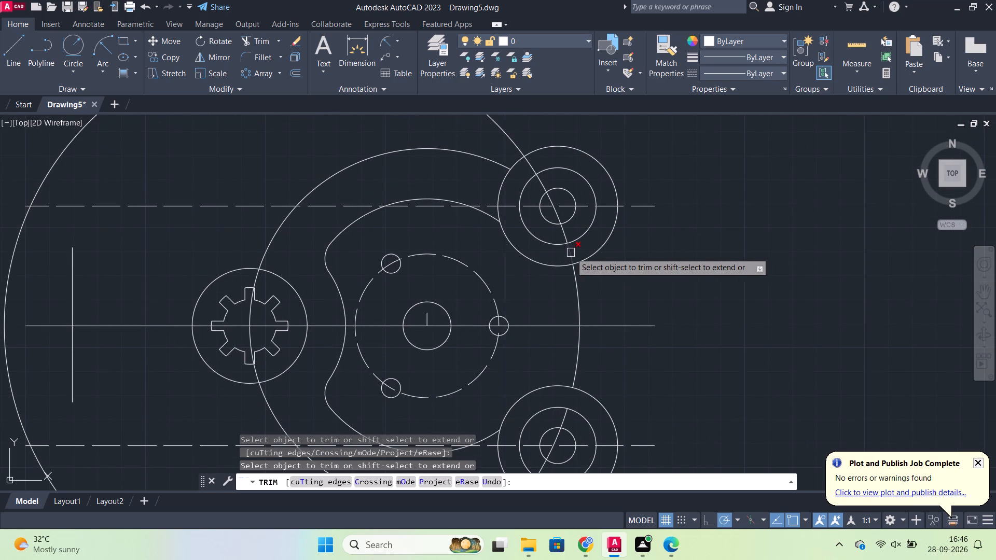
left_click(571, 253)
scroll(669, 263, "down", 2)
key("Escape")
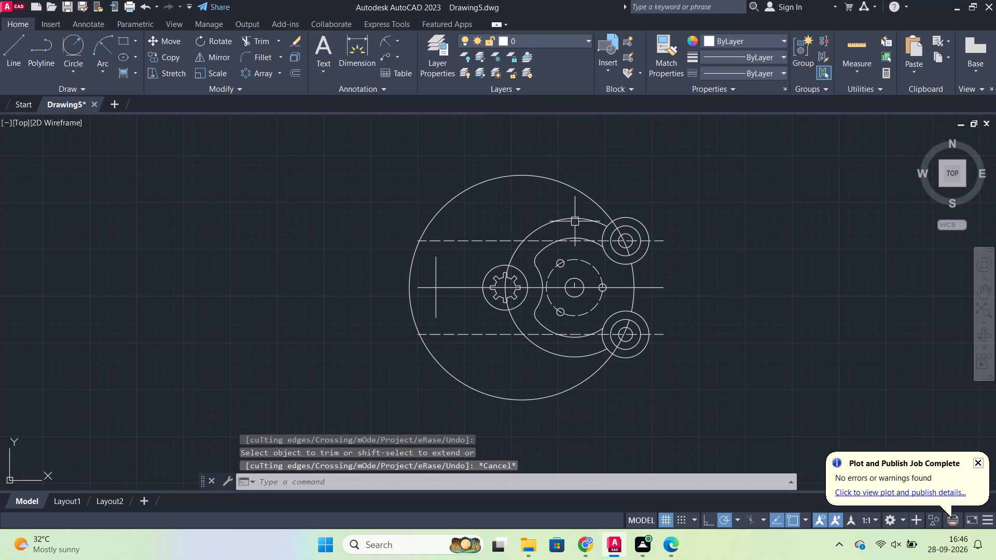
Erase the large leftover portion of the 120-radius circle outside the two corner bosses.
left_click(555, 188)
left_click(574, 186)
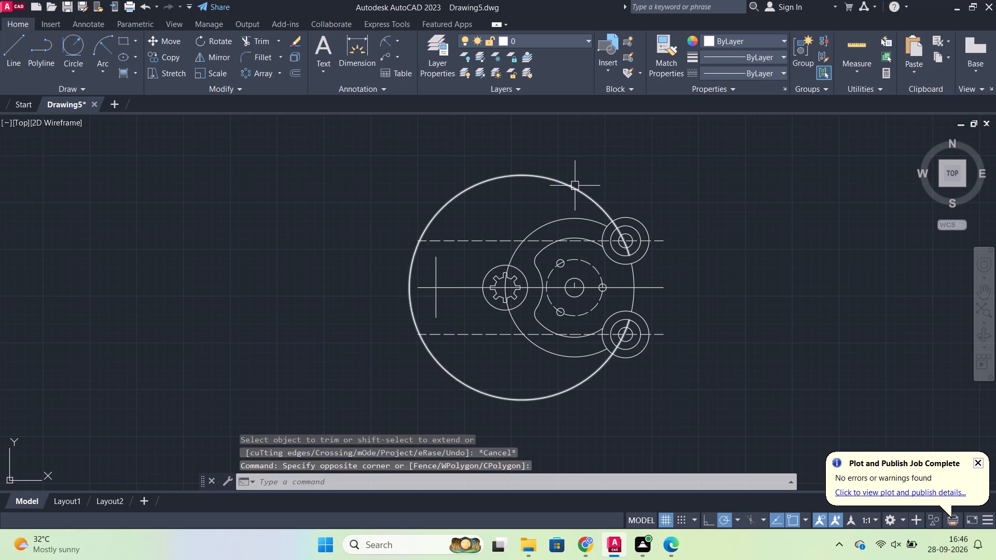
left_click(575, 186)
key("e")
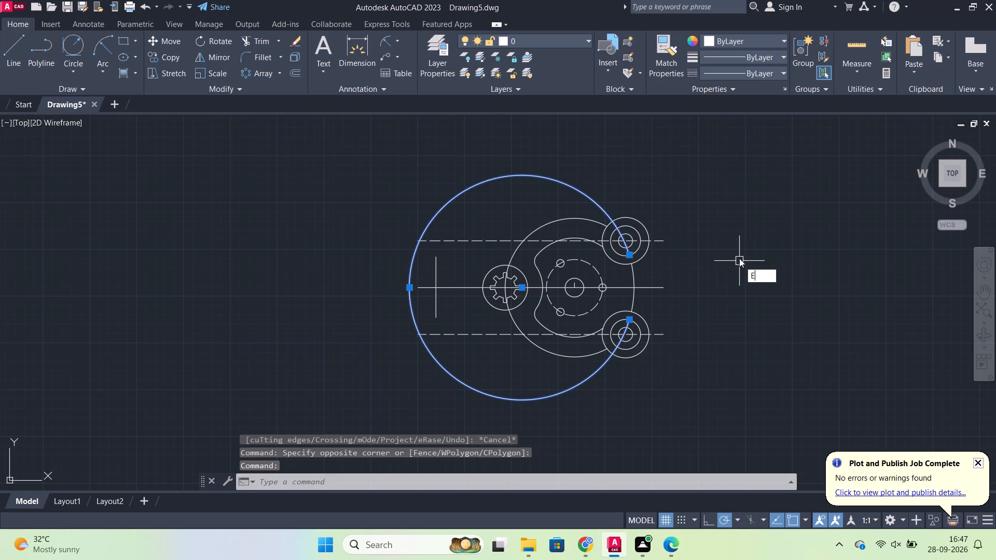
key("Return")
Check the radius of the arc between the corner bosses with a temporary radius dimension.
left_click(384, 38)
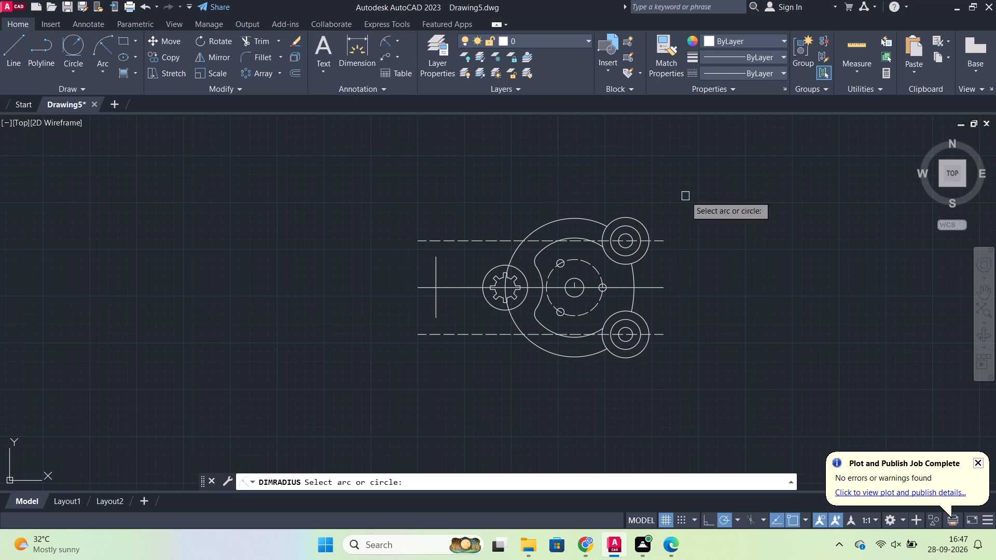
scroll(657, 272, "up", 2)
left_click(591, 291)
scroll(577, 288, "up", 2)
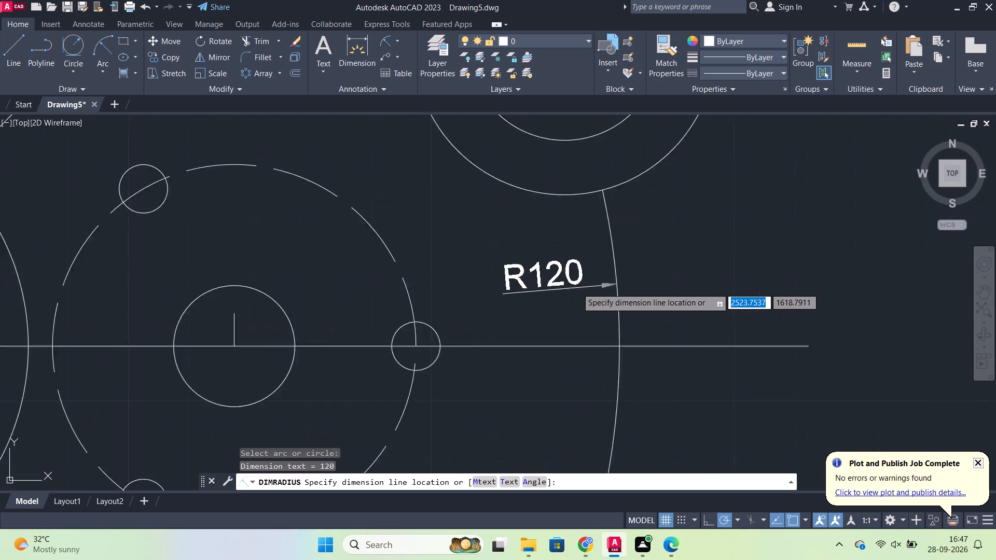
scroll(577, 288, "up", 1)
scroll(577, 288, "down", 3)
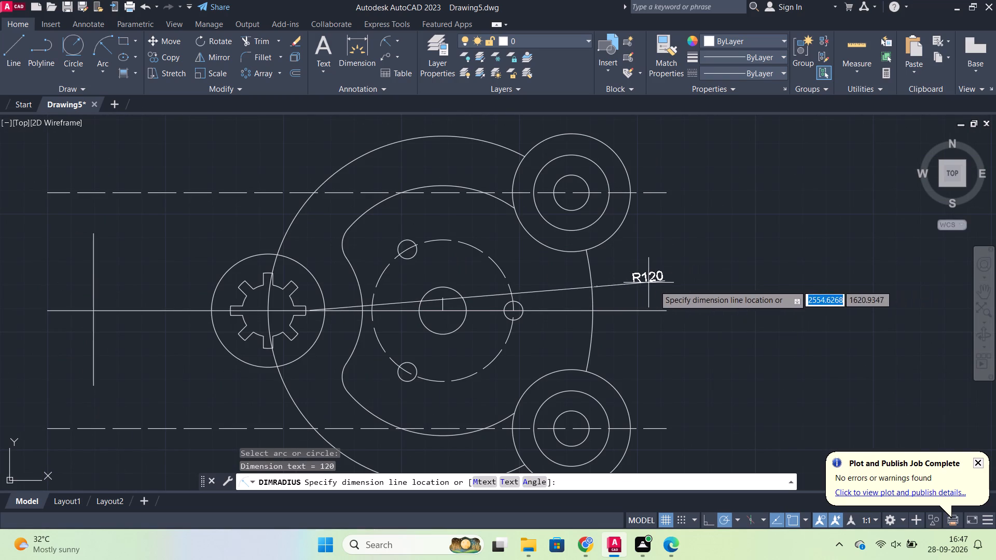
key("Escape")
Fillet both ends of the 120-radius arc to the upper and lower 50-diameter corner circles with radius 8.
key("f")
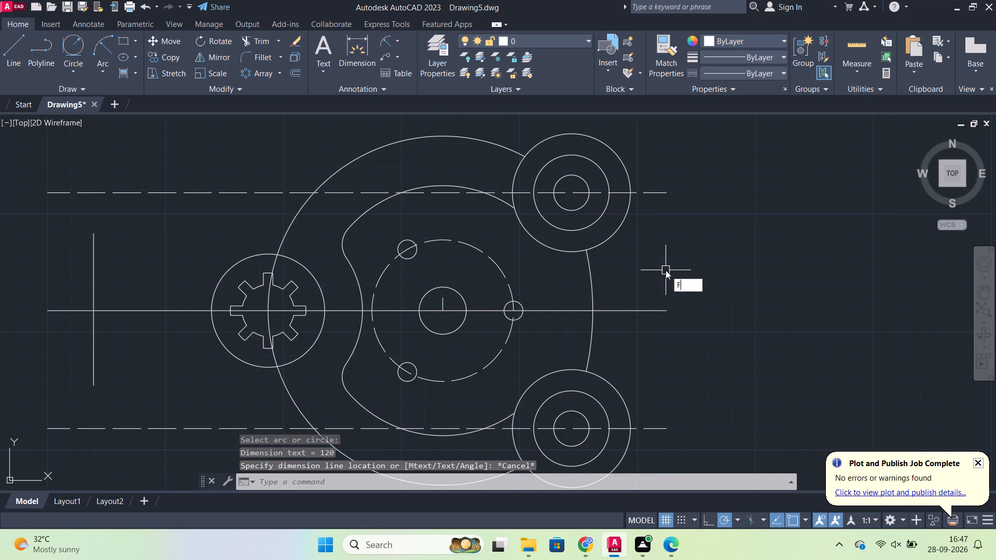
key("Return")
key("r")
key("Return")
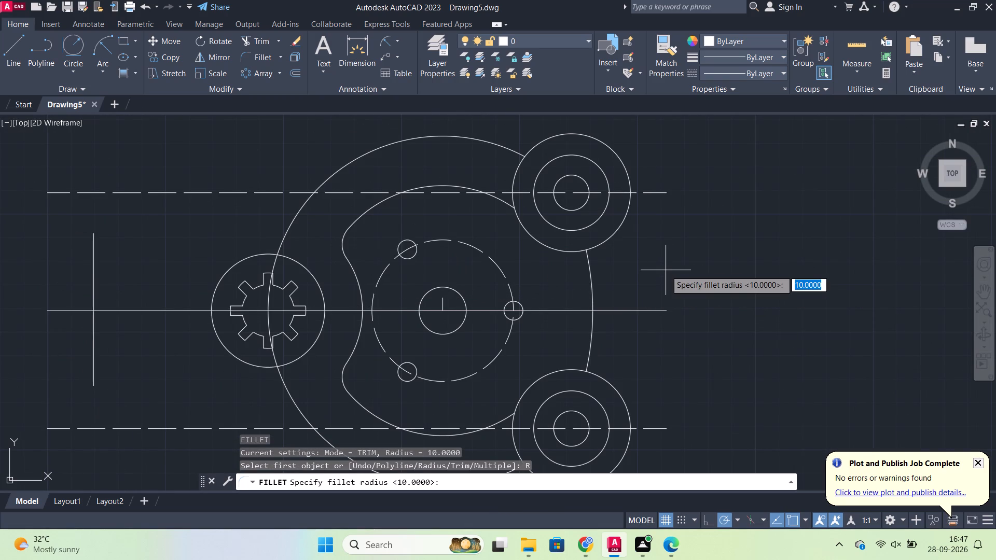
key("8")
key("Return")
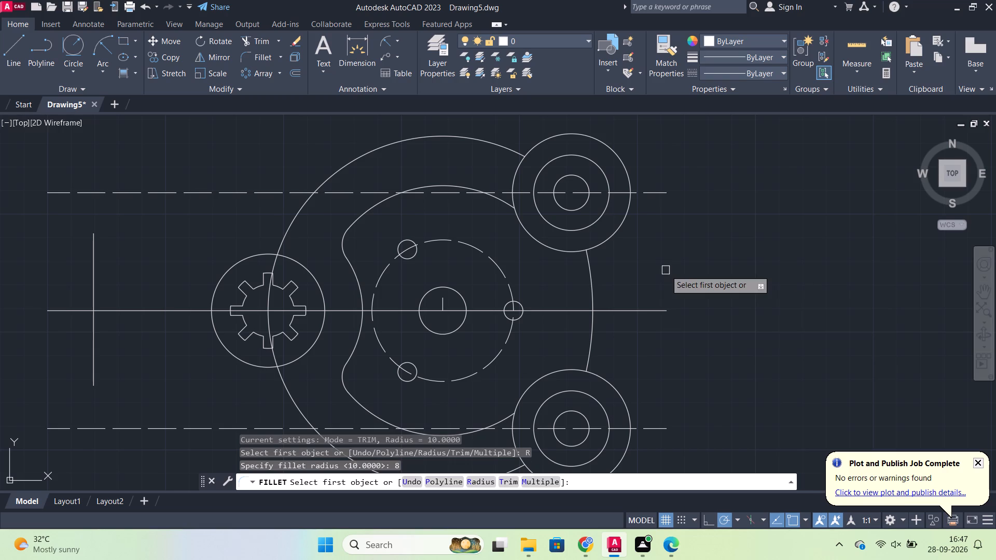
left_click(563, 247)
left_click(593, 259)
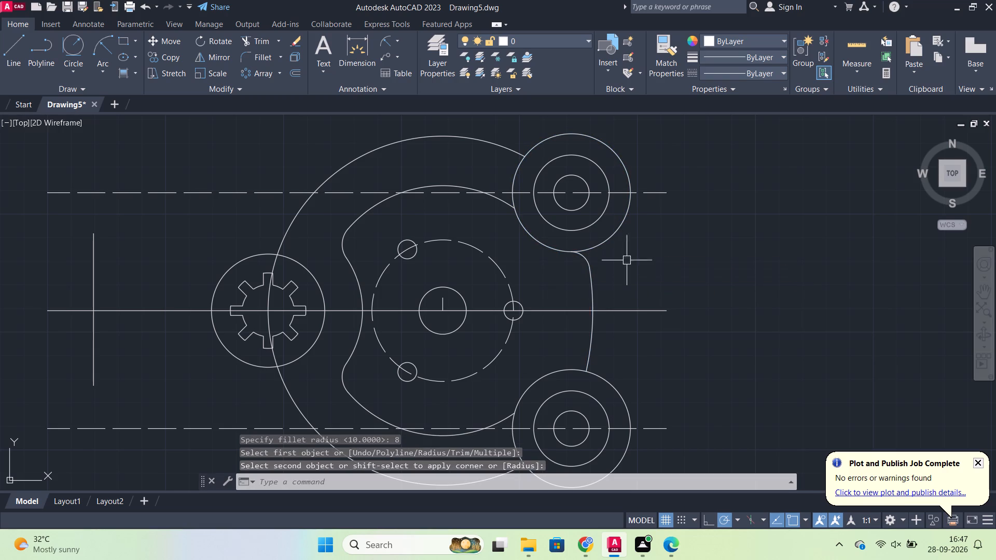
key("space")
left_click(593, 338)
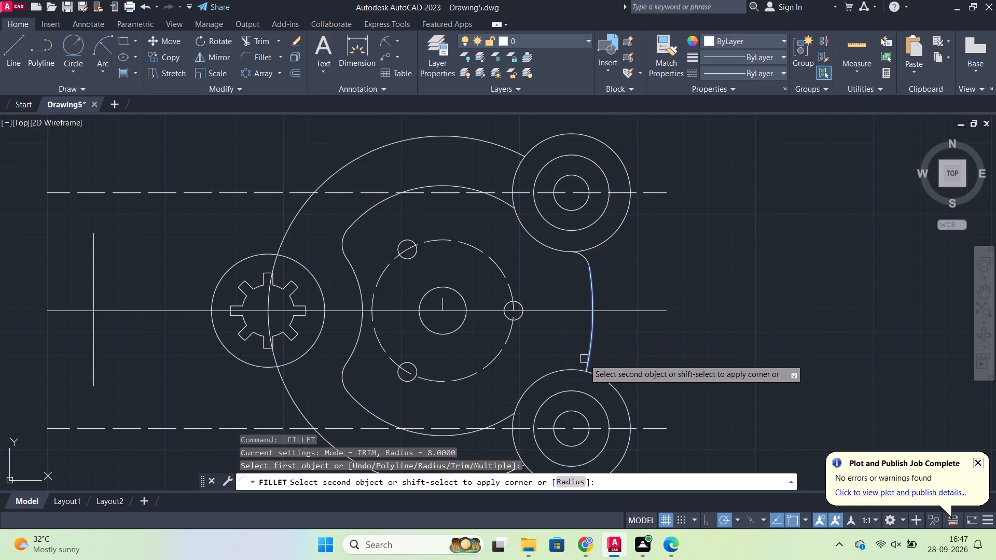
left_click(578, 367)
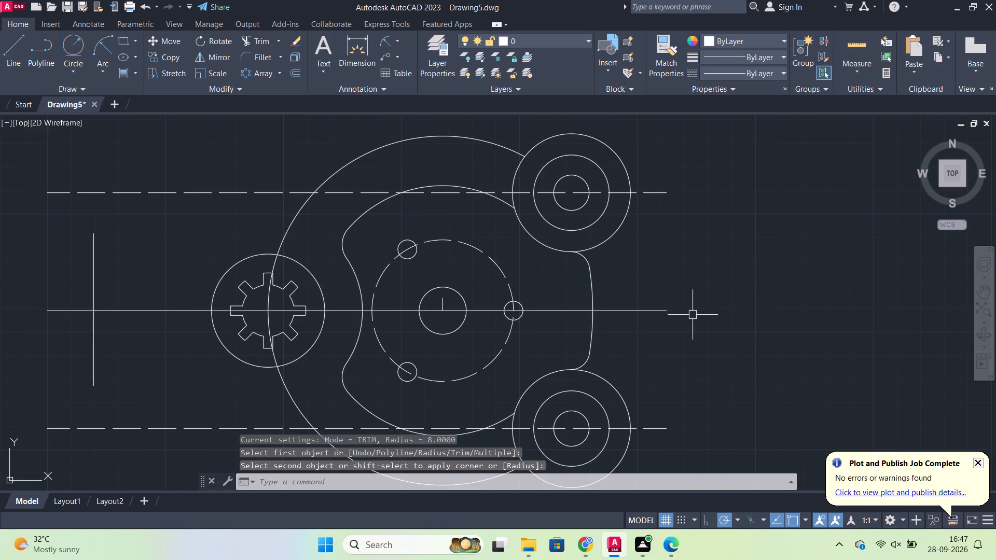
Fillet the large outer arc to the upper and lower 50-diameter corner circles with radius 10.
scroll(699, 303, "down", 1)
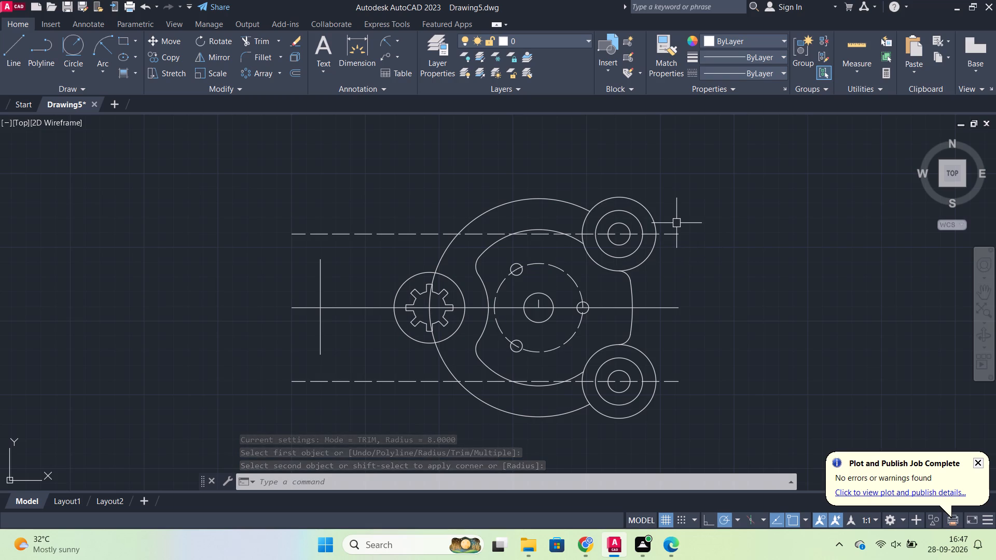
key("f")
key("Return")
key("r")
key("Return")
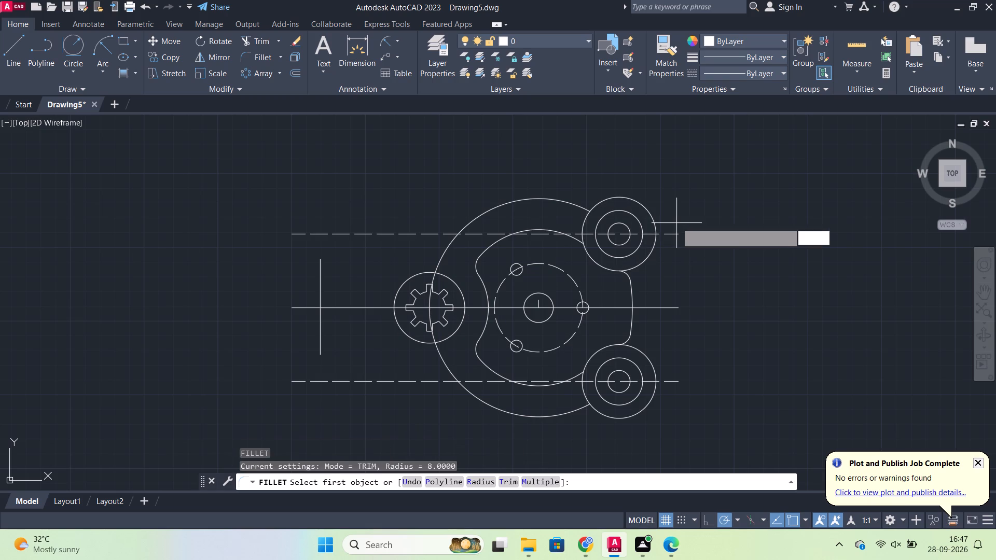
type("10")
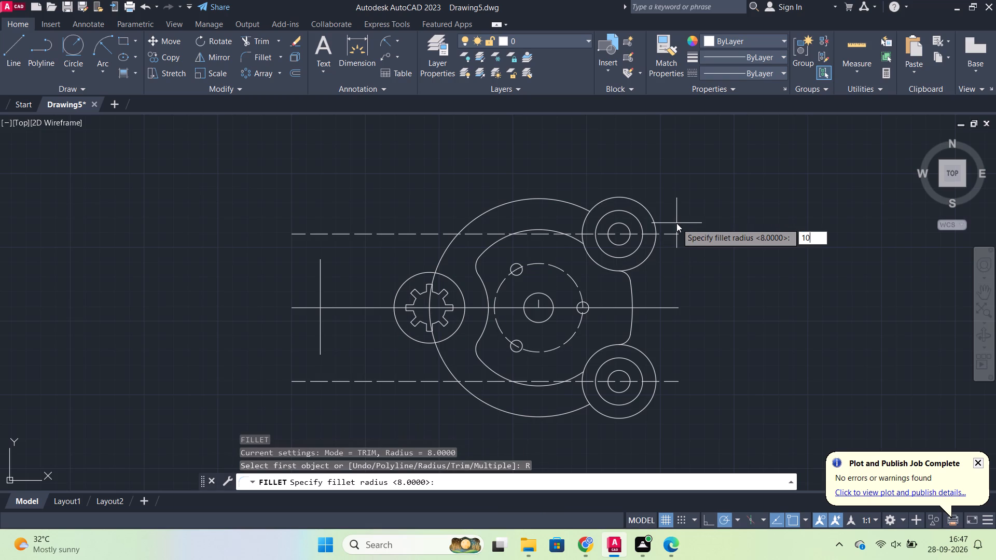
key("Return")
left_click(579, 203)
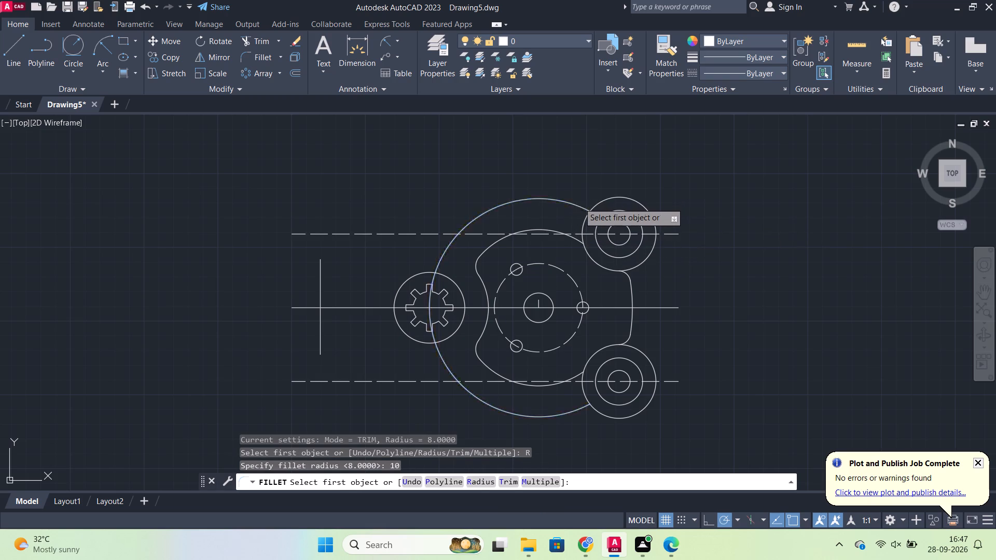
left_click(602, 203)
scroll(607, 330, "down", 1)
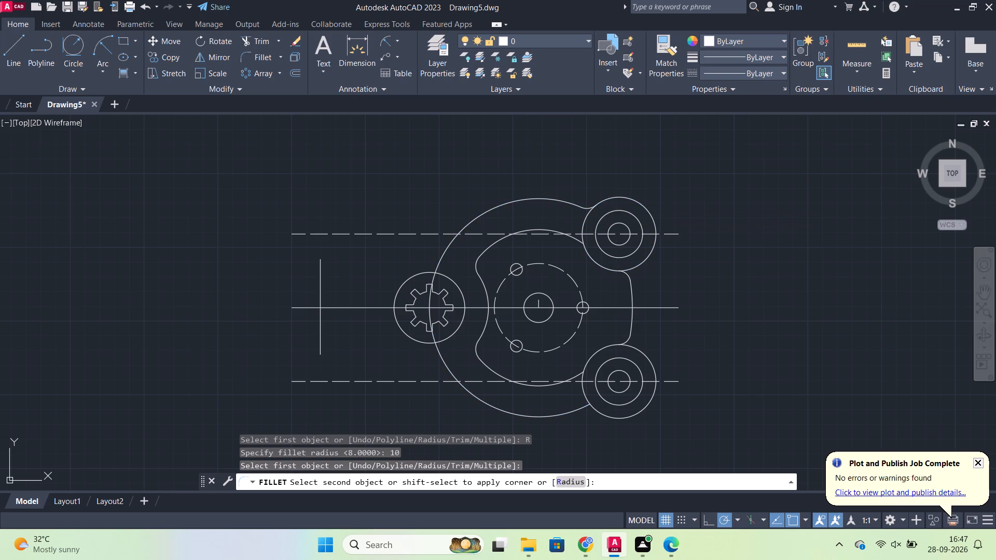
scroll(607, 330, "down", 2)
scroll(584, 328, "up", 3)
scroll(582, 325, "down", 3)
scroll(584, 338, "up", 3)
scroll(655, 328, "up", 1)
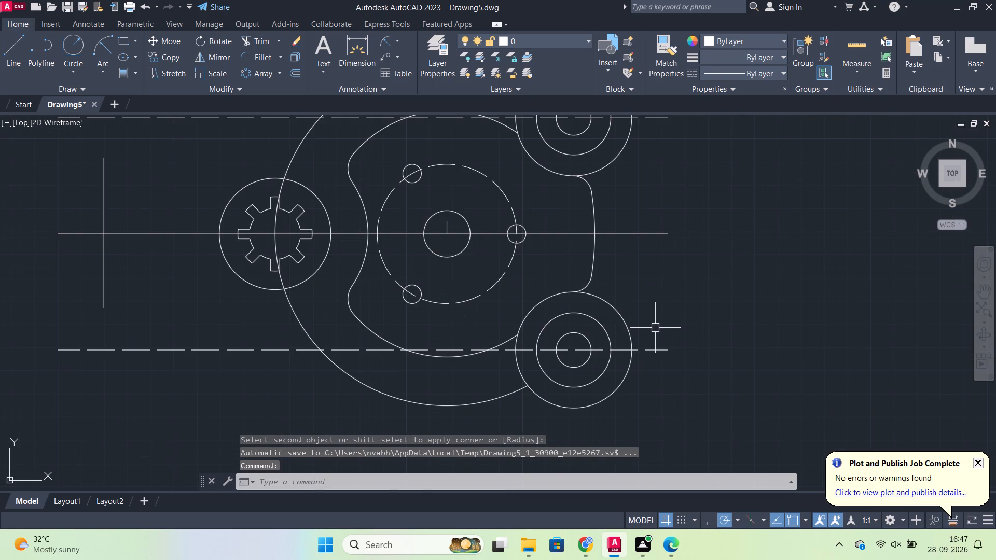
key("space")
left_click(518, 393)
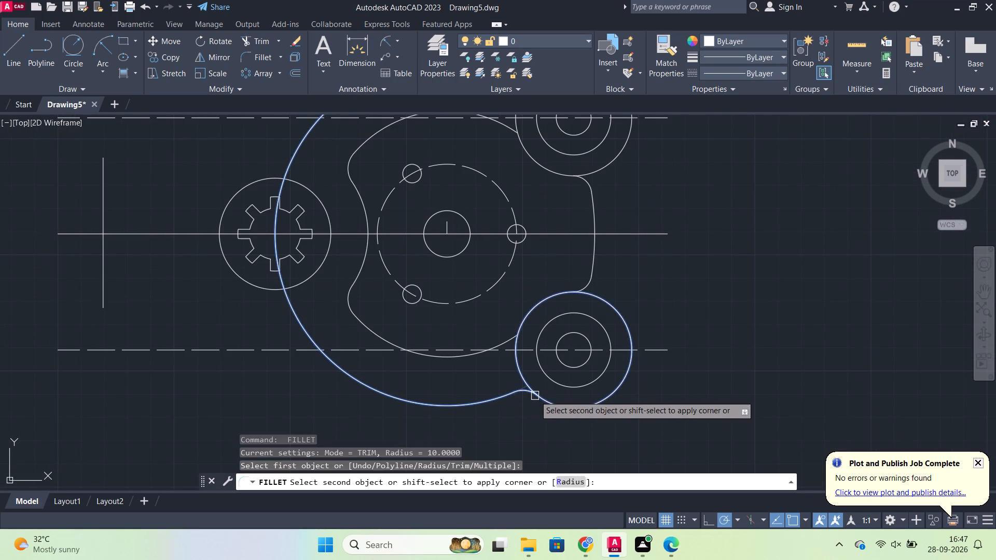
left_click(535, 396)
Draw a line from the crossing of the centreline and the far vertical line, tangent to the upper side of the large outer arc.
scroll(722, 280, "down", 1)
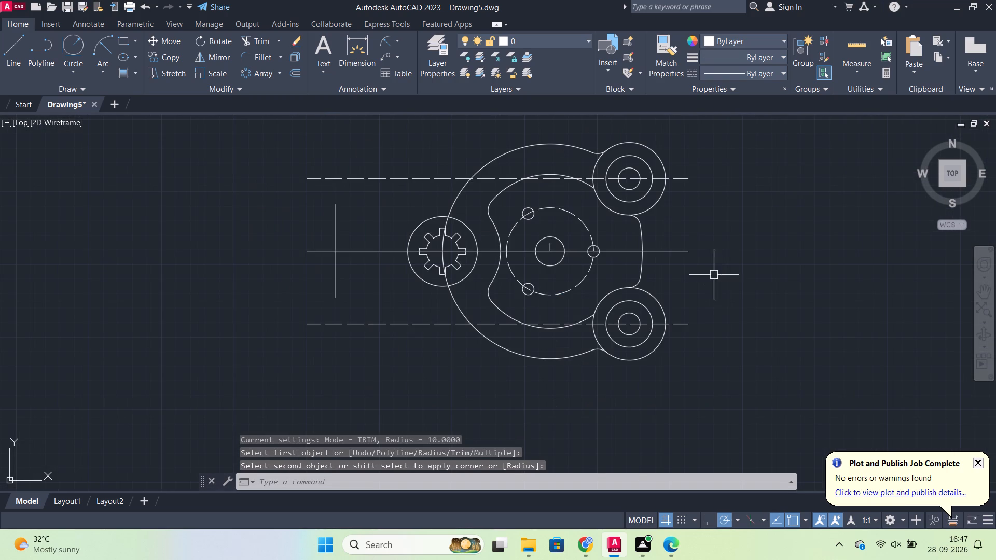
middle_click_drag(715, 237, 716, 237)
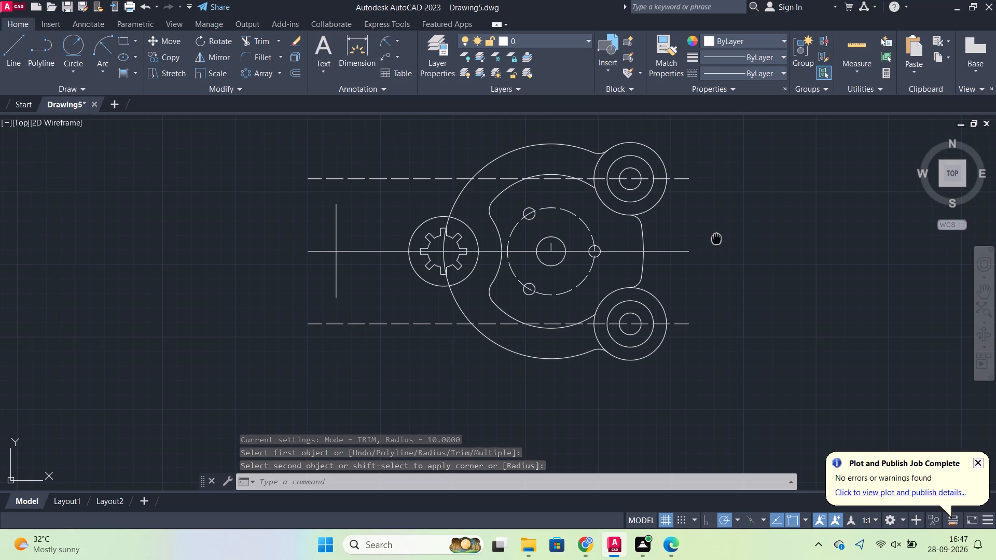
middle_click_drag(716, 237, 723, 240)
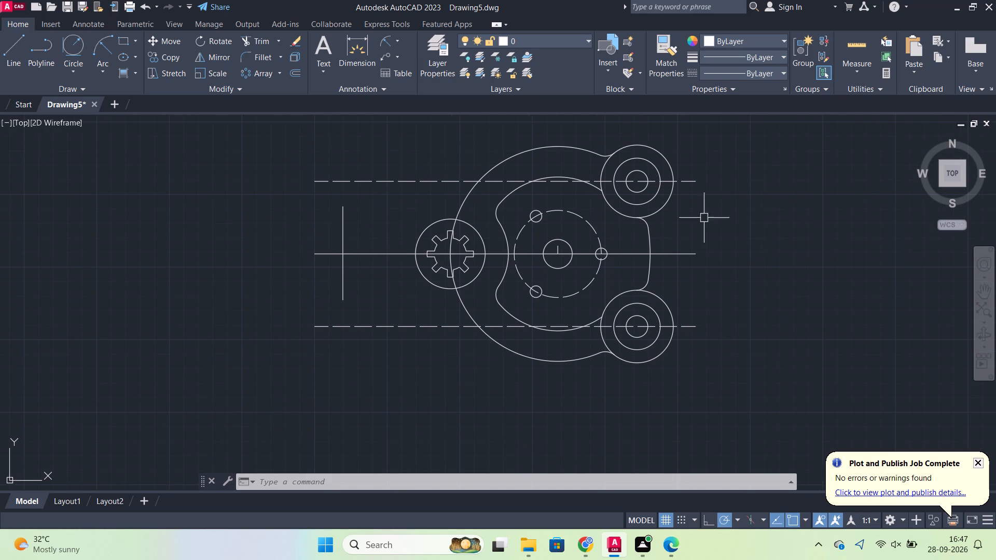
key("l")
key("Return")
left_click(345, 251)
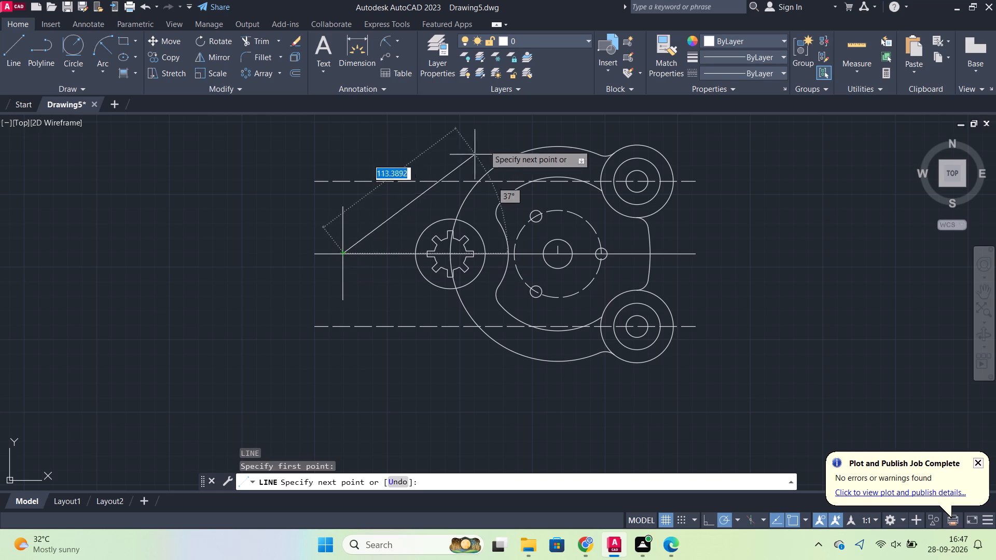
type("TAN")
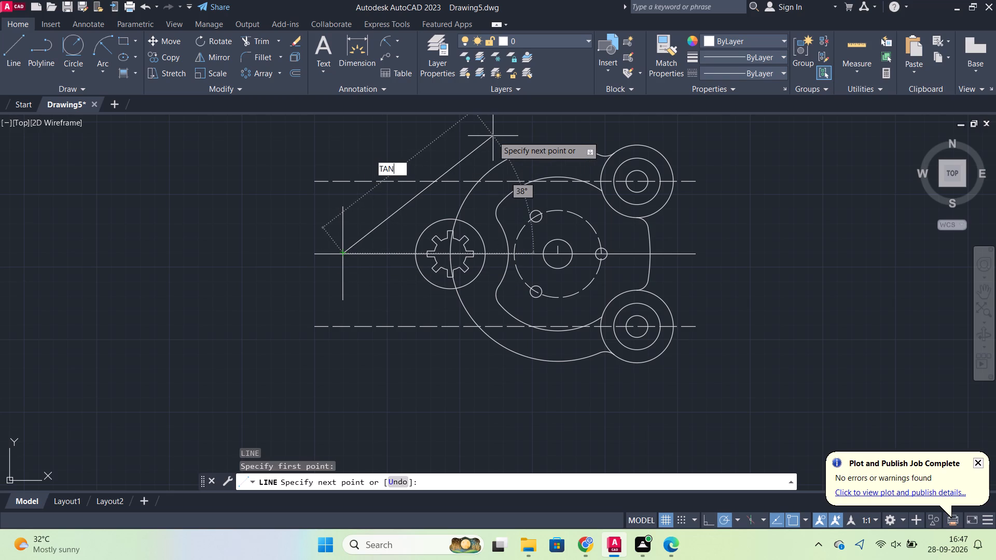
key("Return")
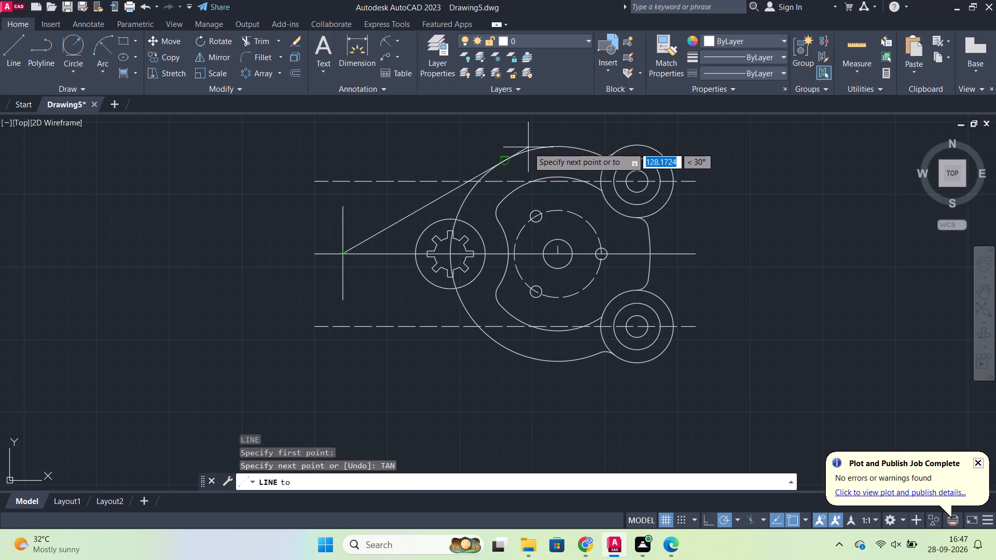
left_click(503, 159)
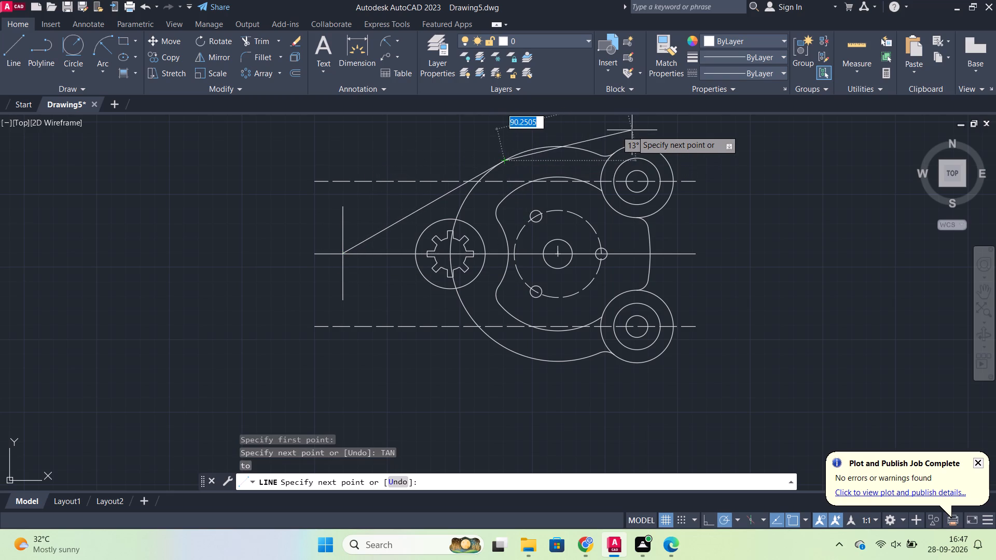
key("Escape")
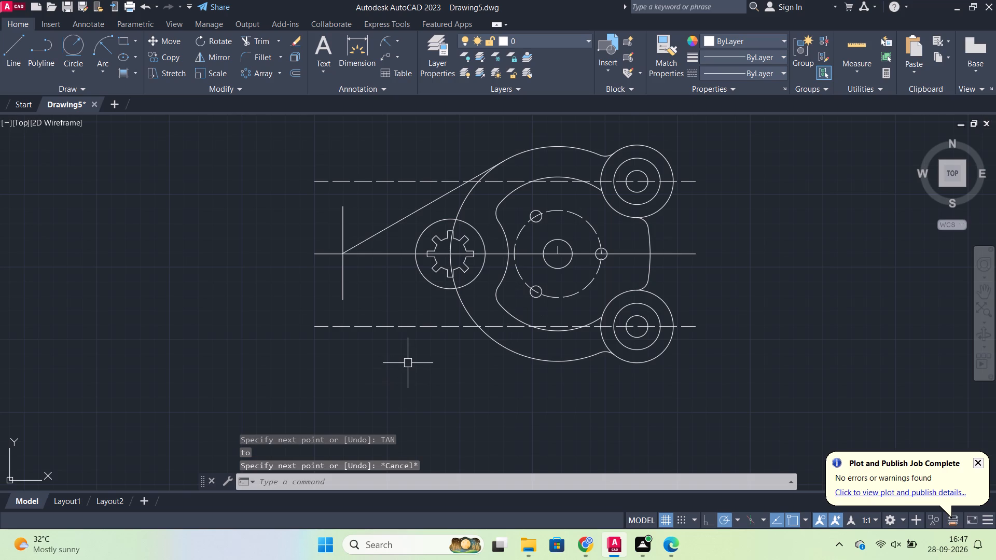
Draw a second line from the same crossing point, tangent to the lower side of the large outer arc.
key("l")
key("Return")
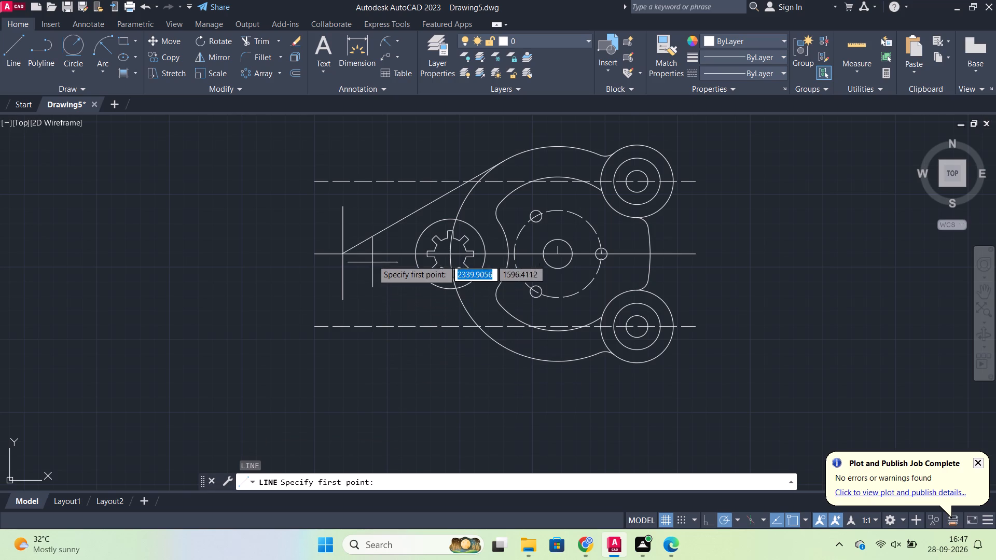
left_click(343, 254)
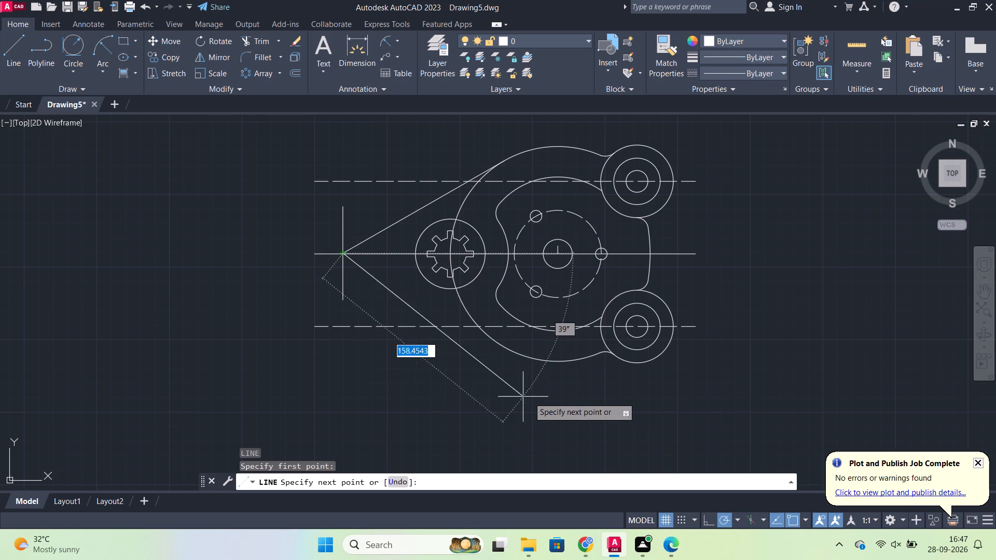
type("TAN")
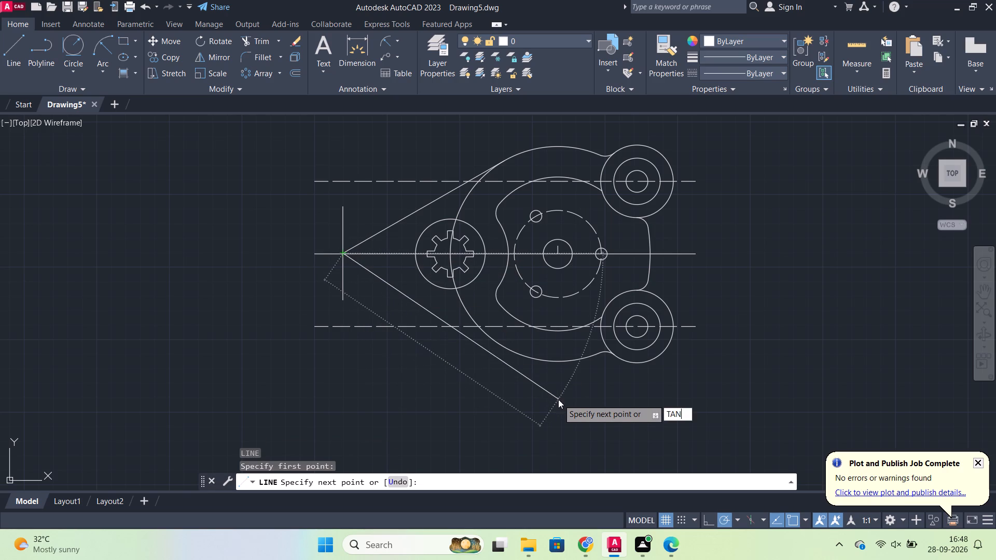
key("Return")
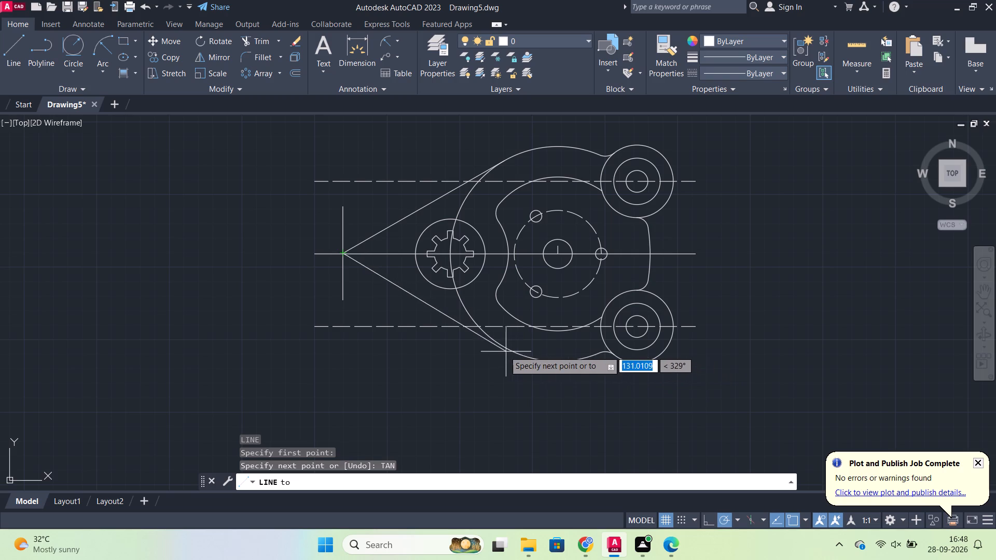
left_click(503, 350)
key("Escape")
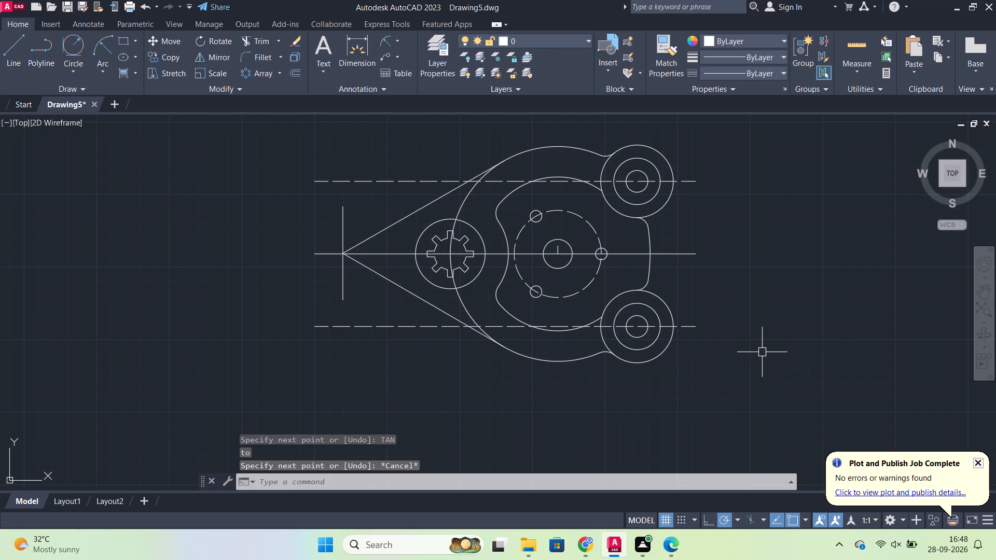
Remove the large outer arc's portion between the two tangent lines, including the leftover piece crossing the notched disc.
type("TR")
key("Return")
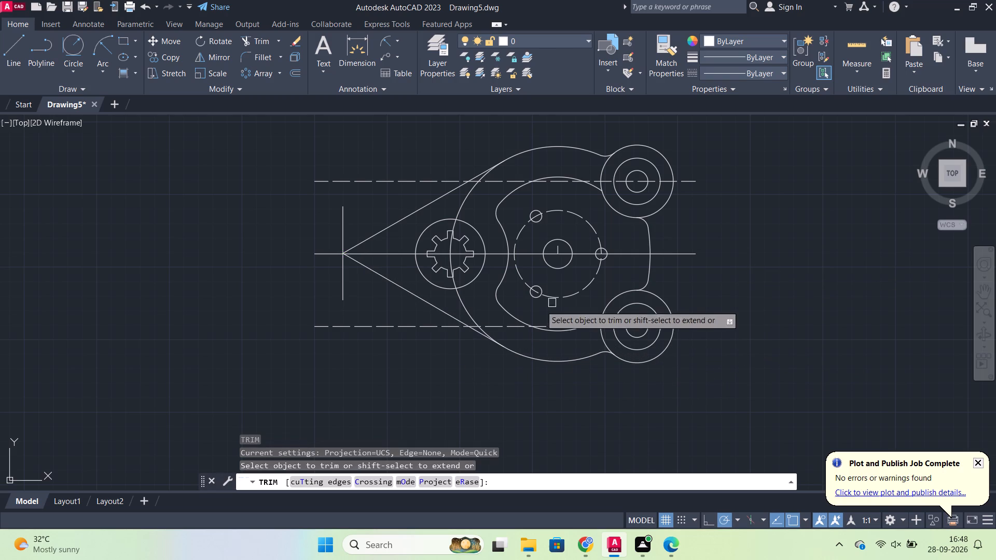
left_click(469, 313)
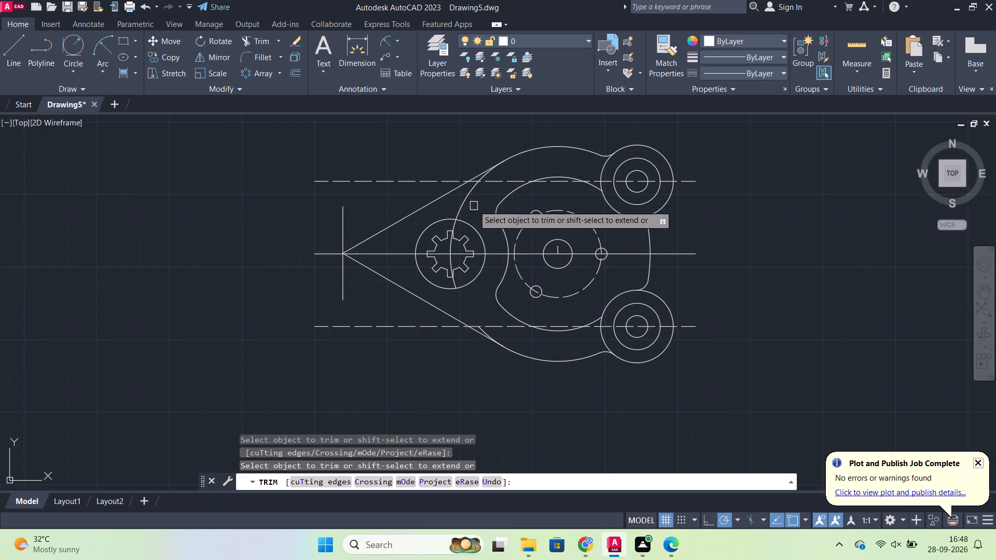
left_click(474, 194)
scroll(476, 176, "up", 2)
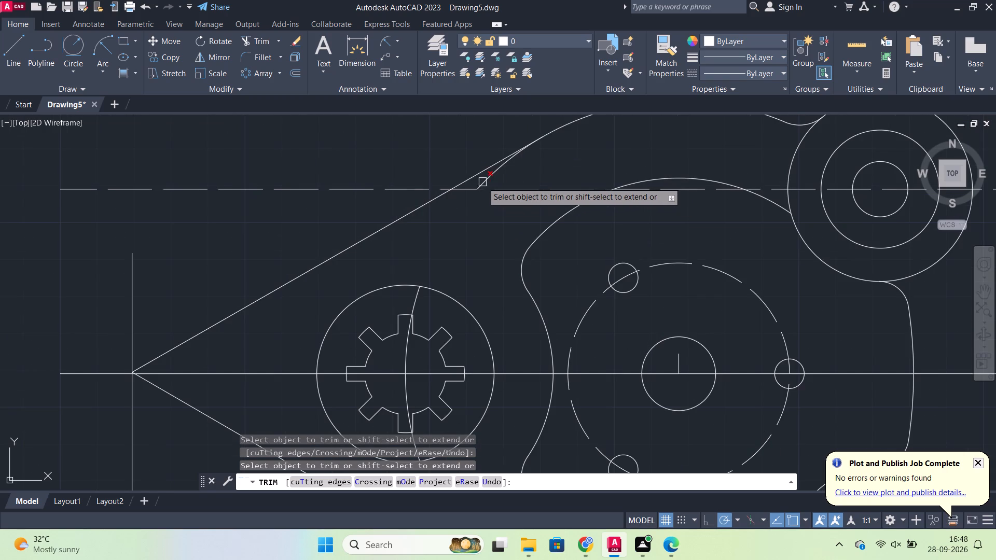
left_click(482, 182)
scroll(498, 219, "down", 2)
scroll(505, 354, "up", 3)
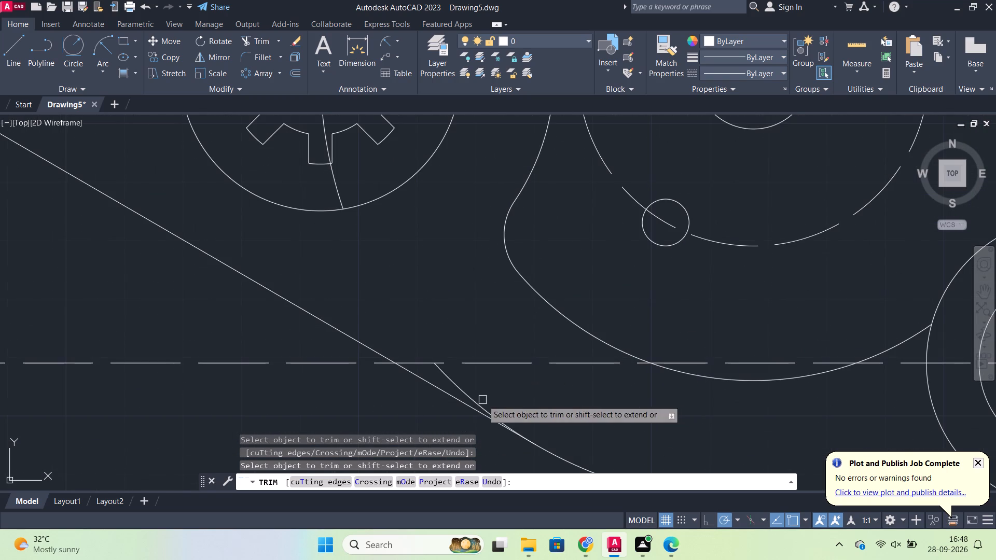
left_click(463, 393)
scroll(452, 331, "down", 3)
key("Escape")
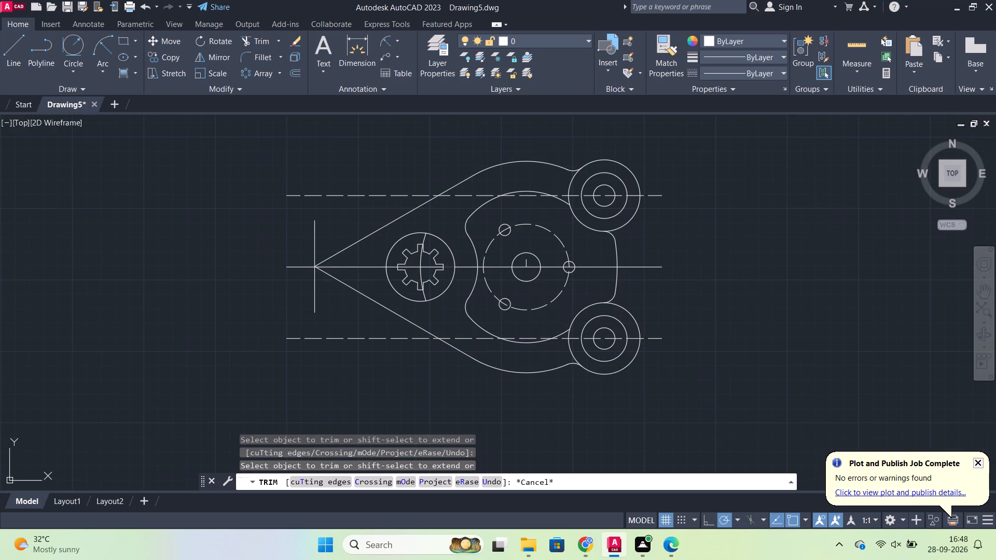
left_click(424, 238)
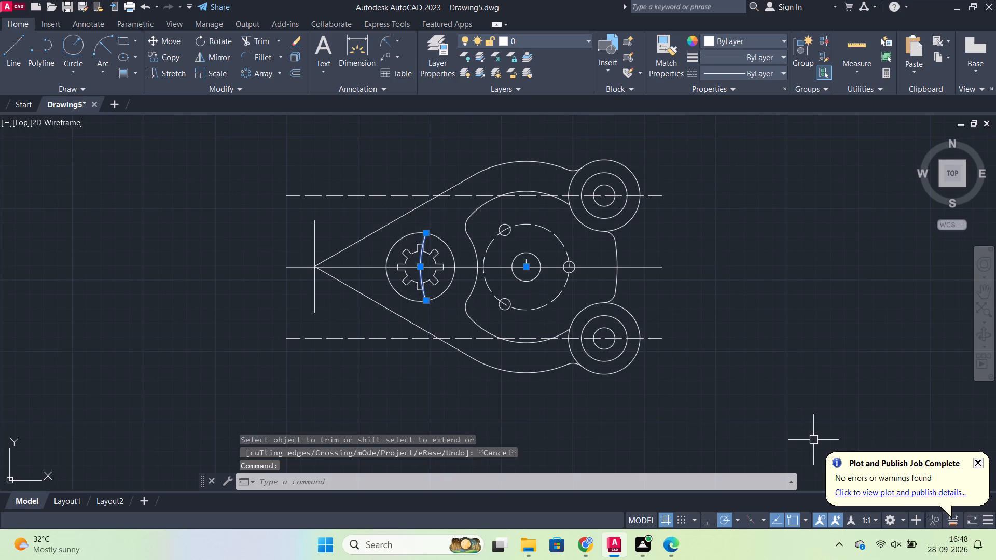
key("e")
key("Return")
Erase the short vertical mark in the central hole and the vertical construction line through the tangent lines' apex.
scroll(560, 227, "up", 2)
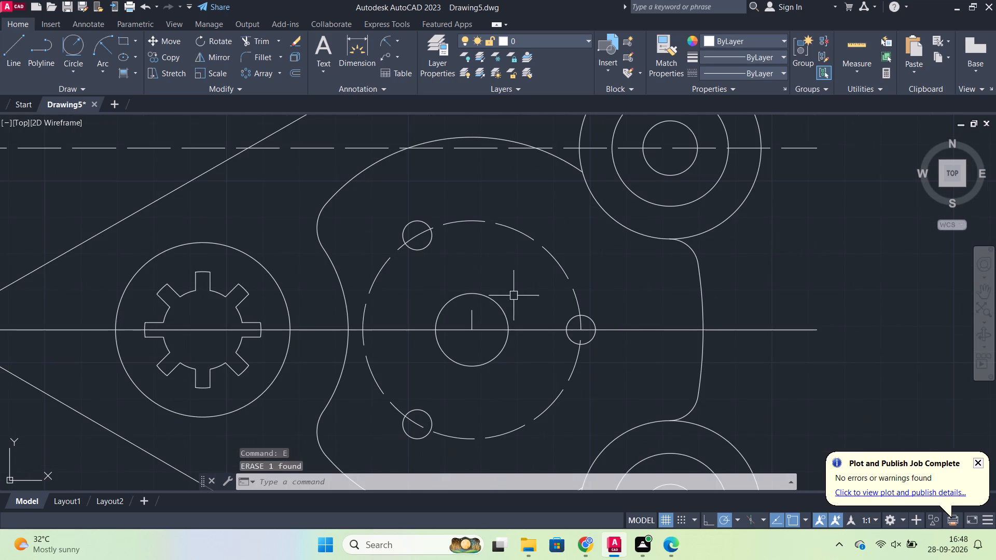
left_click(471, 317)
scroll(471, 315, "down", 3)
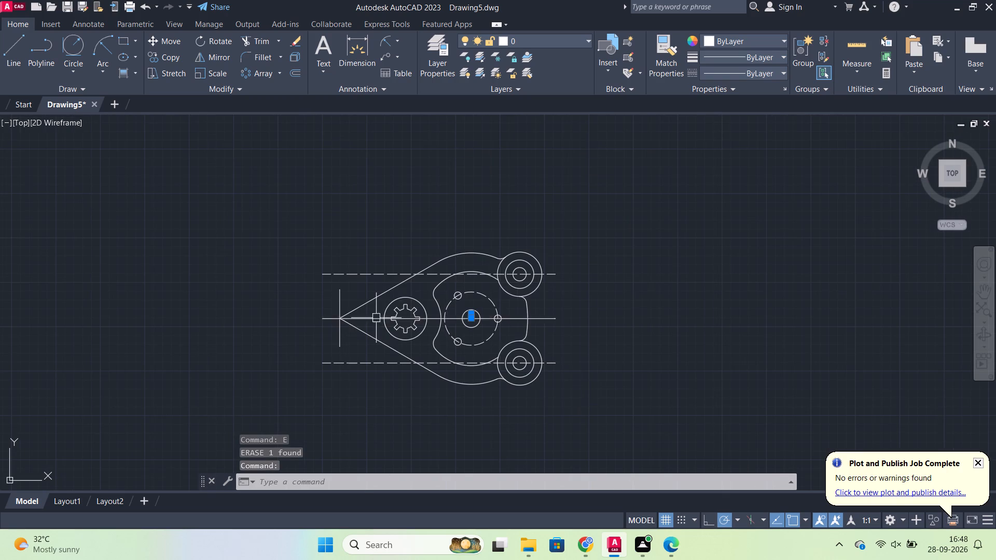
left_click(339, 301)
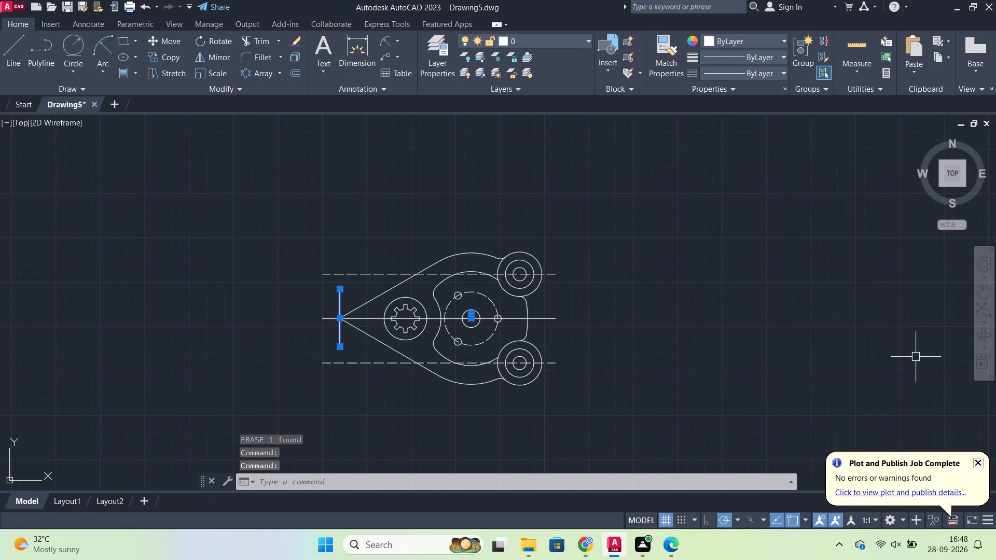
key("e")
key("Return")
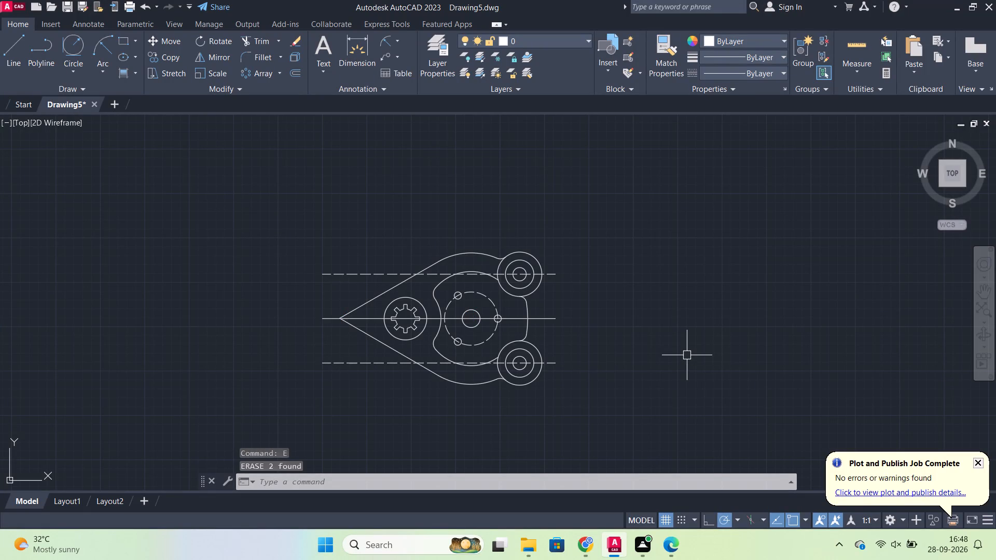
Fillet the apex between the two tangent lines with radius 22.
key("f")
key("Return")
key("r")
key("Return")
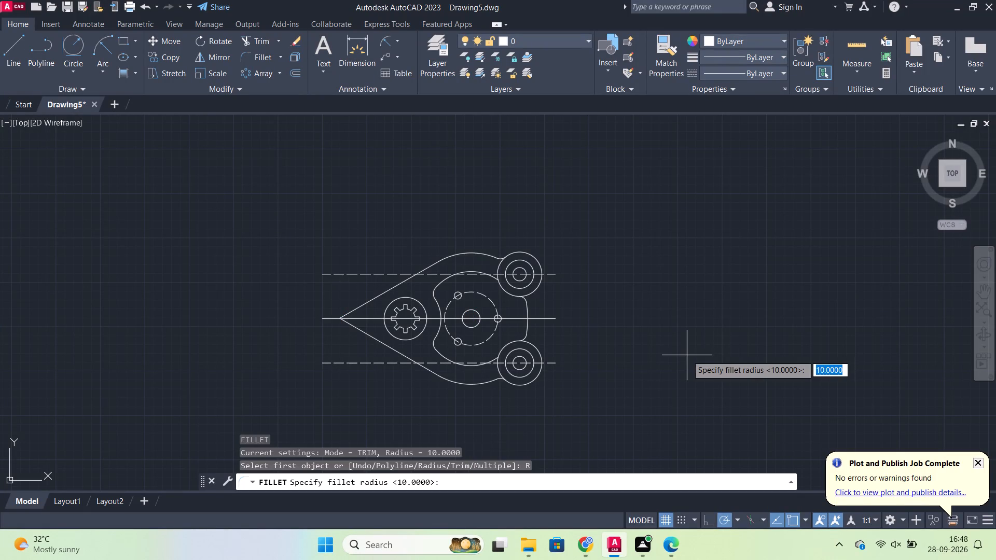
type("22")
key("Return")
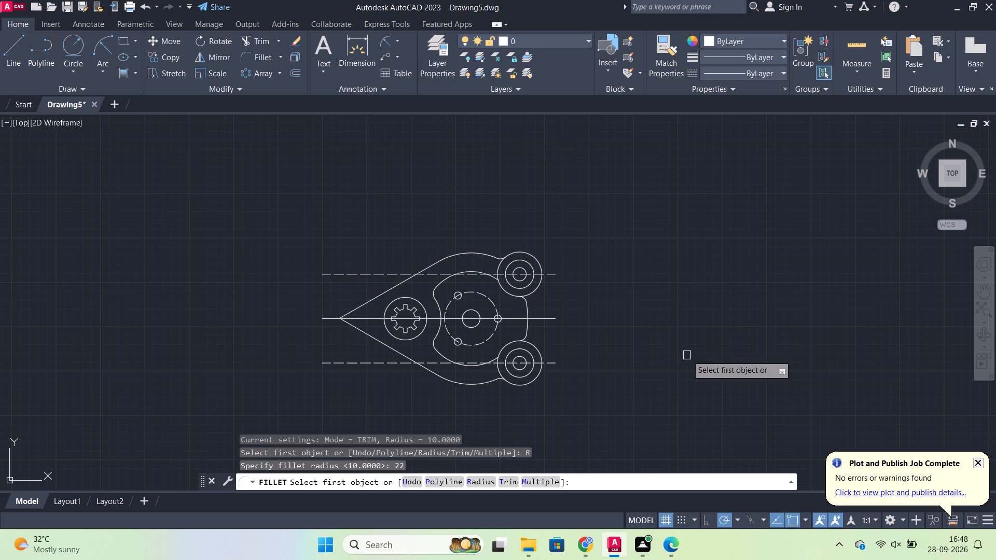
scroll(669, 295, "up", 2)
middle_click_drag(675, 285, 995, 270)
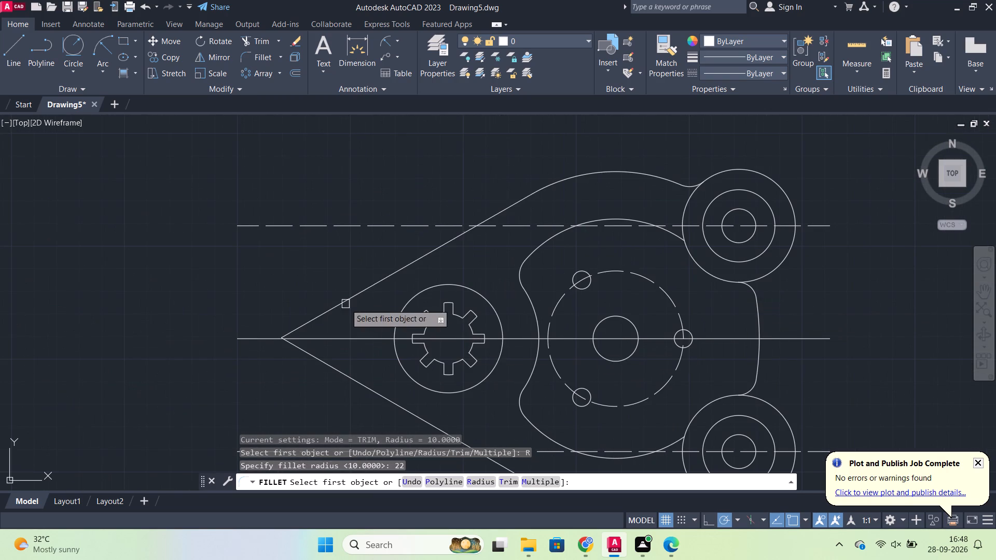
left_click(334, 305)
left_click(317, 364)
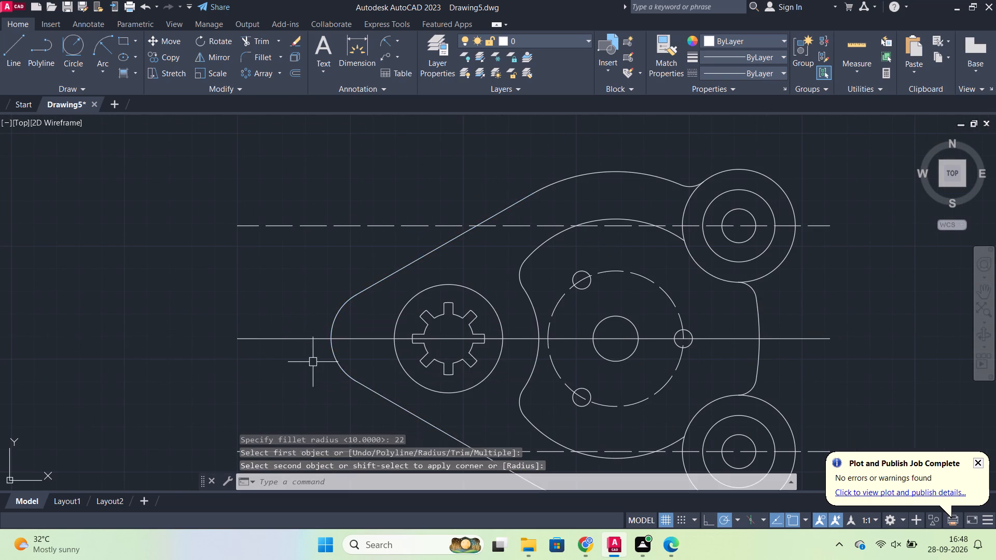
Draw a 140-radius circle tangent to the outer sides of the upper and lower 50-diameter corner circles.
scroll(293, 351, "down", 2)
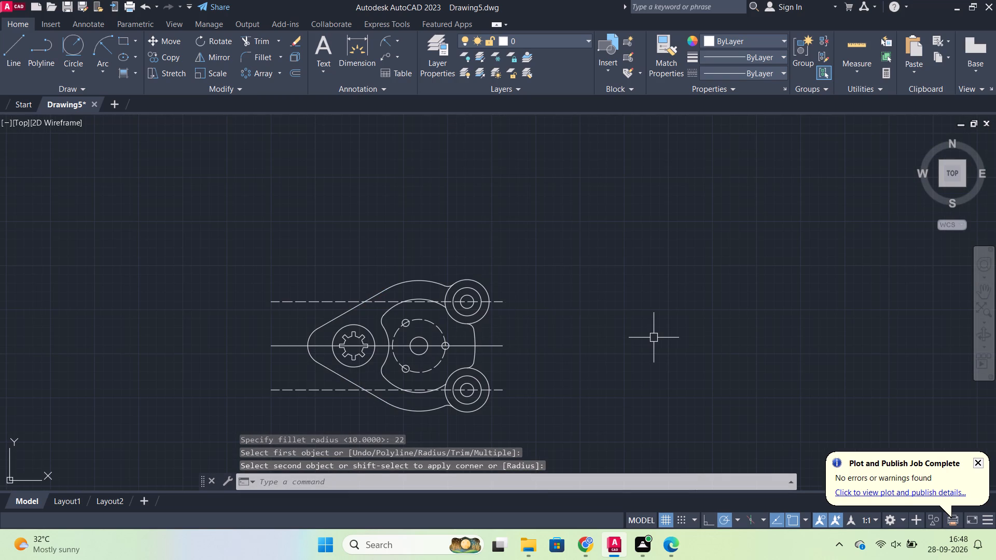
scroll(516, 337, "up", 1)
middle_click_drag(515, 333, 603, 297)
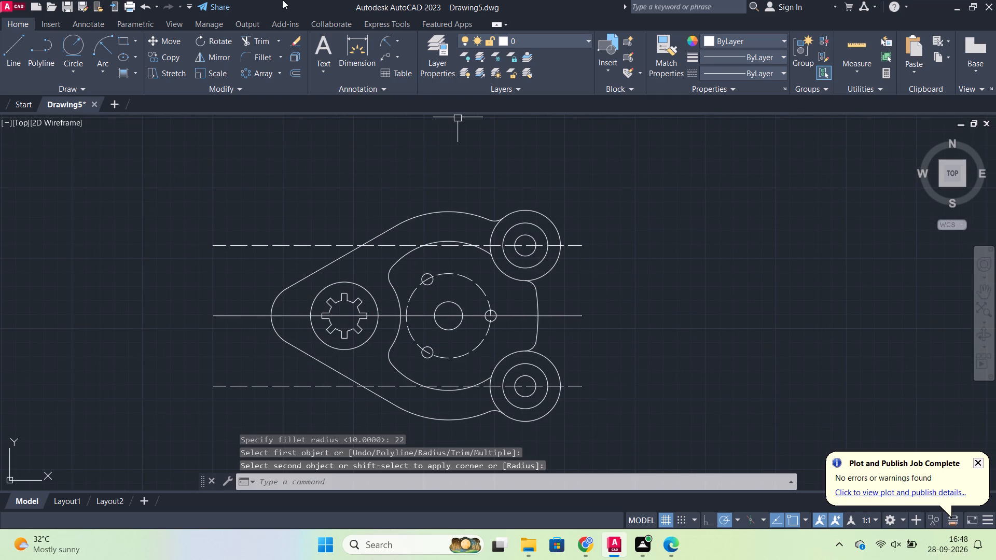
left_click(76, 46)
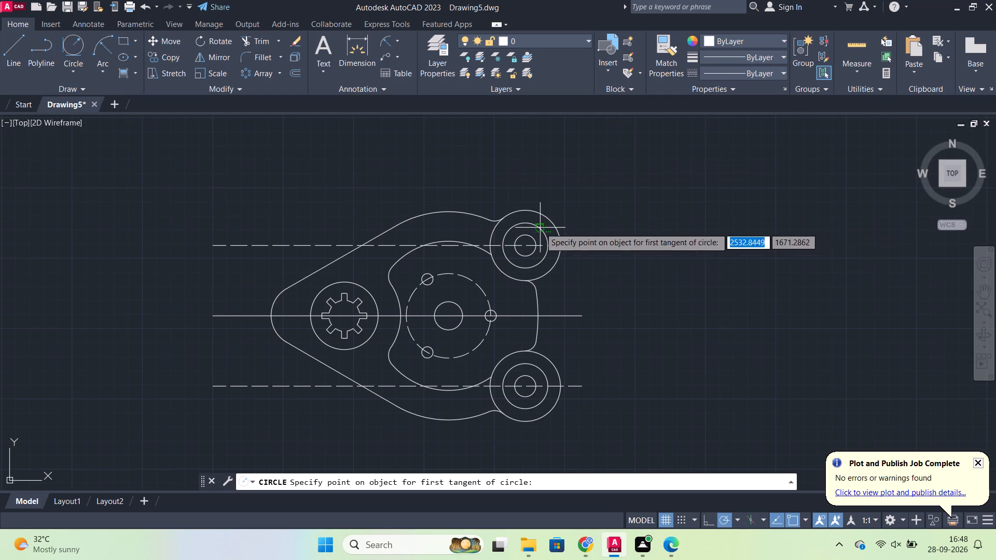
left_click(550, 219)
left_click(546, 413)
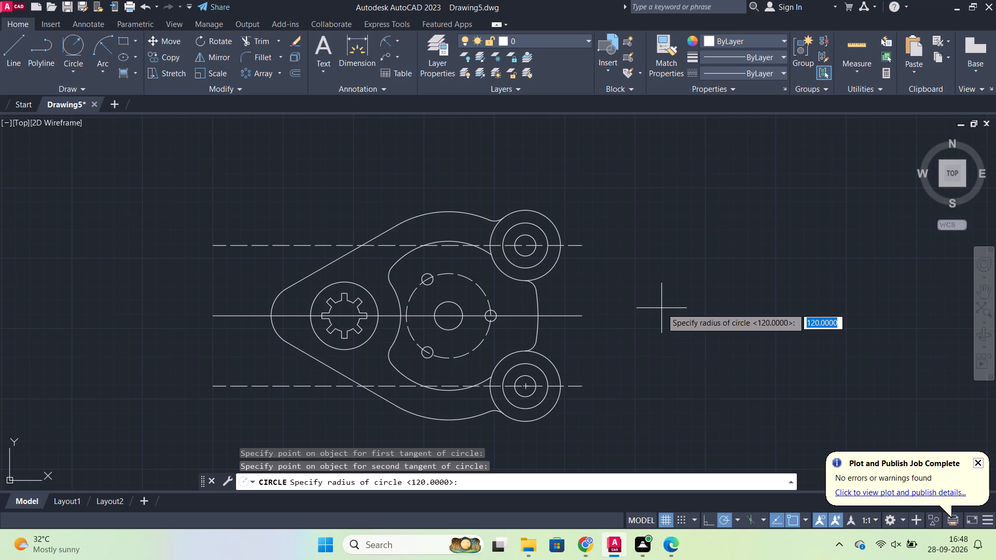
type("140")
key("Return")
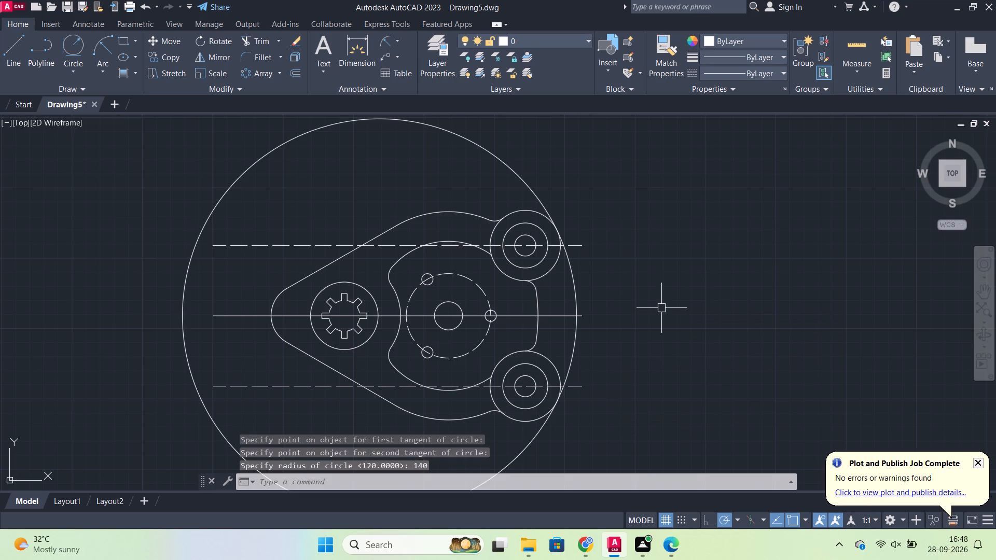
Trim the large portion of the 140-radius circle, keeping only the arc bridging the outer sides of the two corner circles.
type("TR")
key("Return")
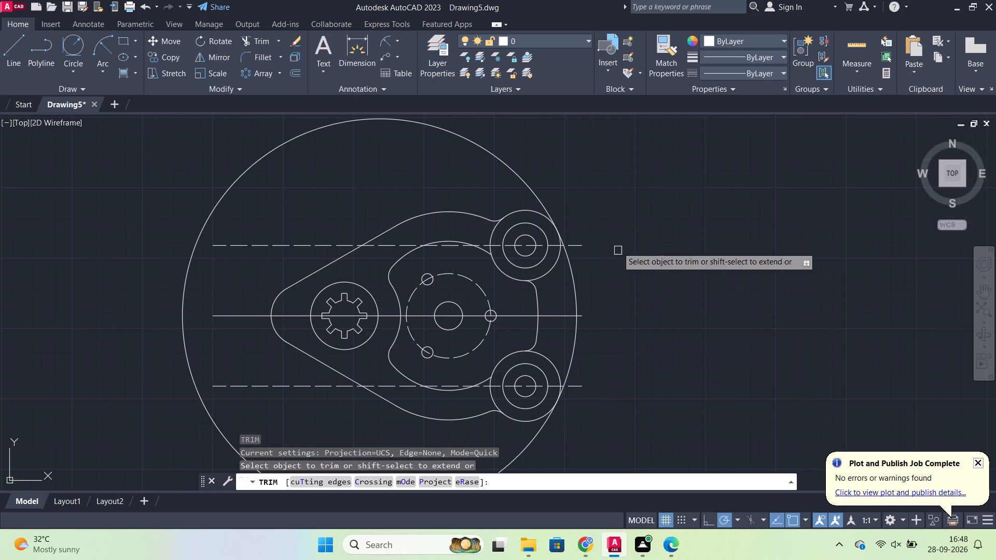
left_click(545, 211)
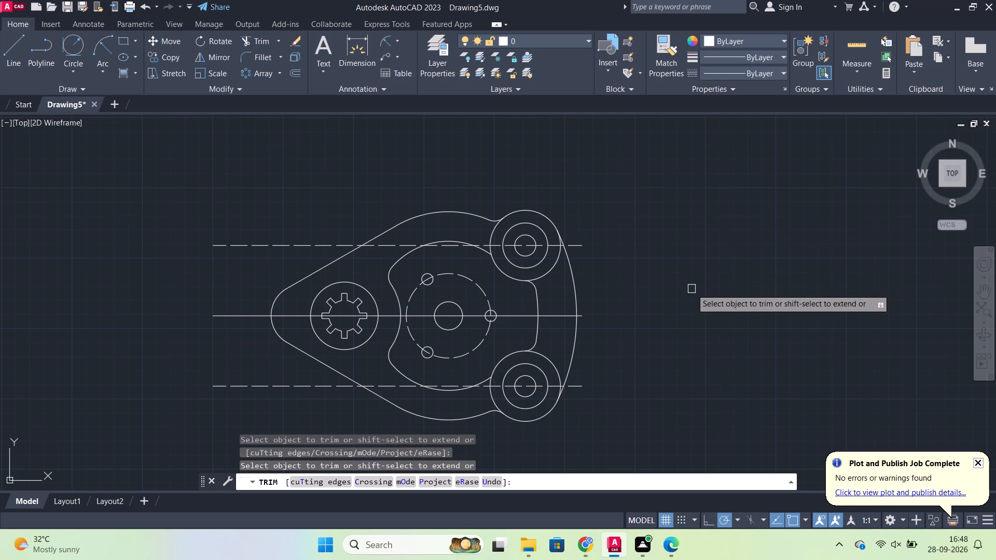
Change the solid horizontal centre line through the notched disc and central hole to the dashed ACAD linetype.
key("Escape")
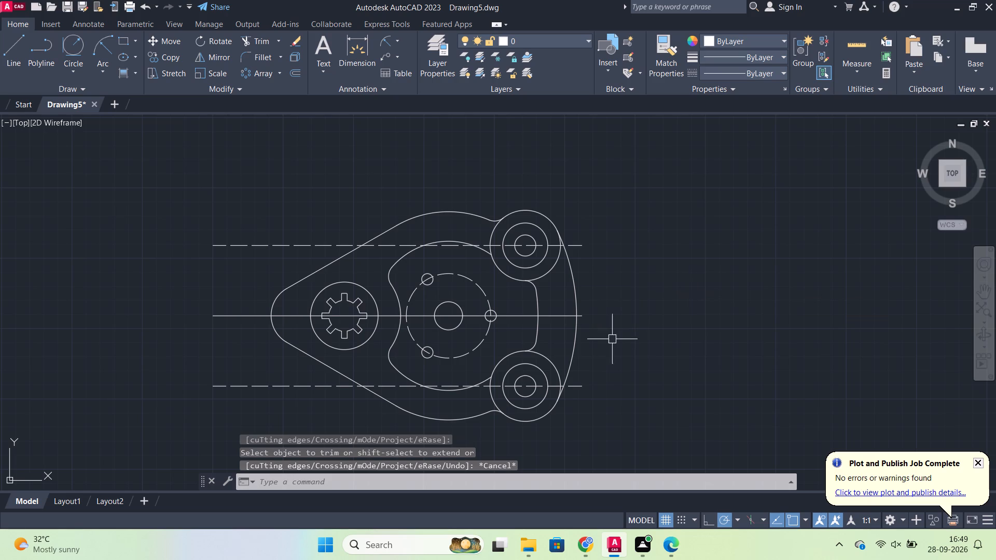
middle_click_drag(631, 325, 698, 273)
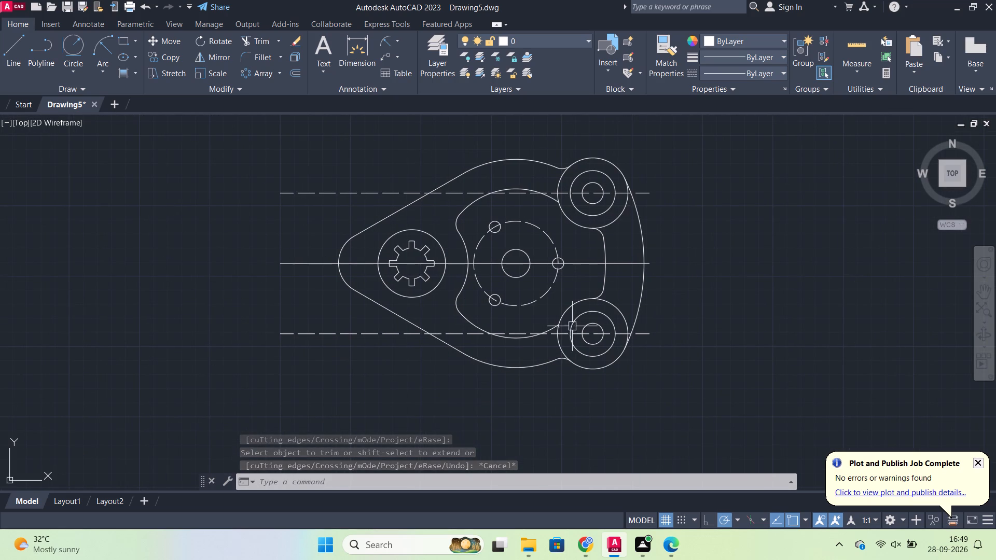
left_click(457, 263)
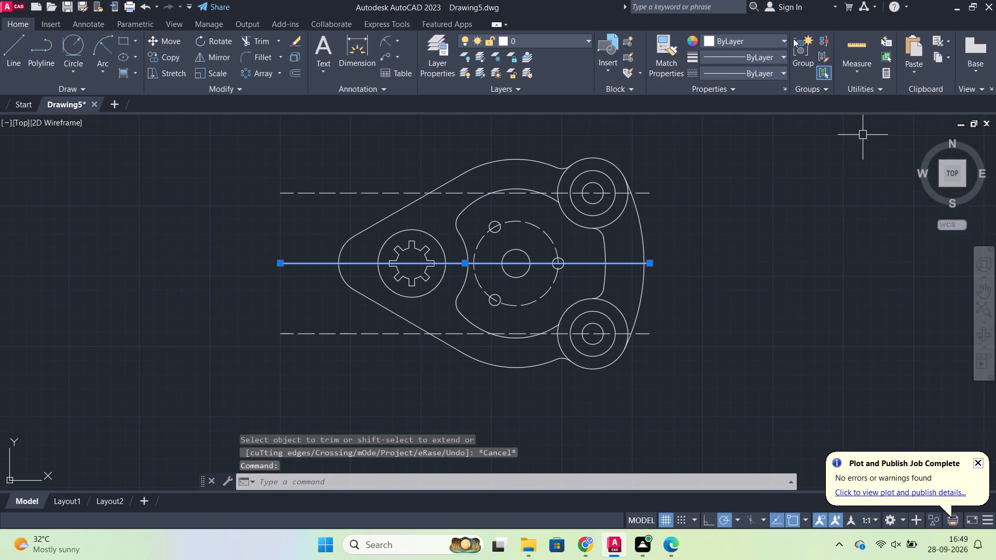
left_click(756, 74)
left_click(751, 113)
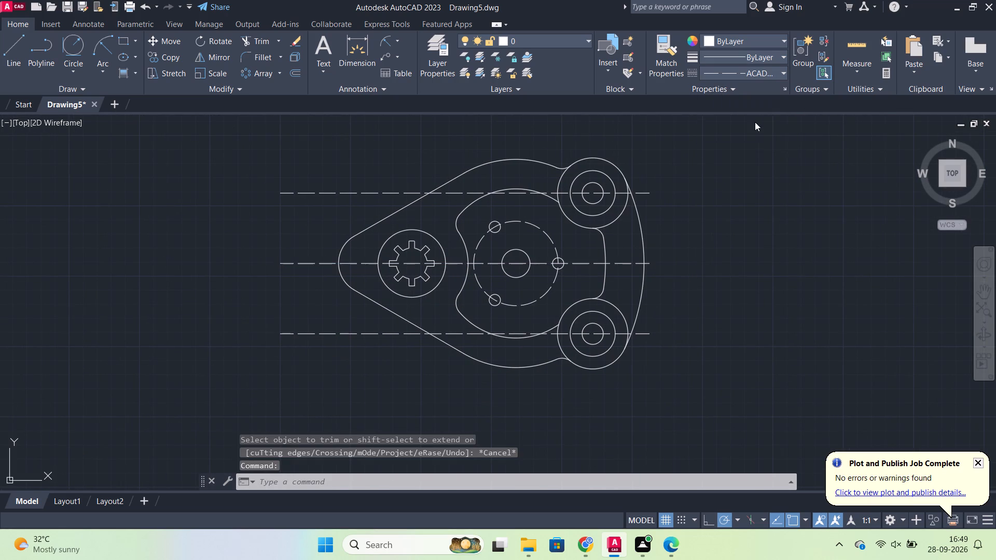
key("Escape")
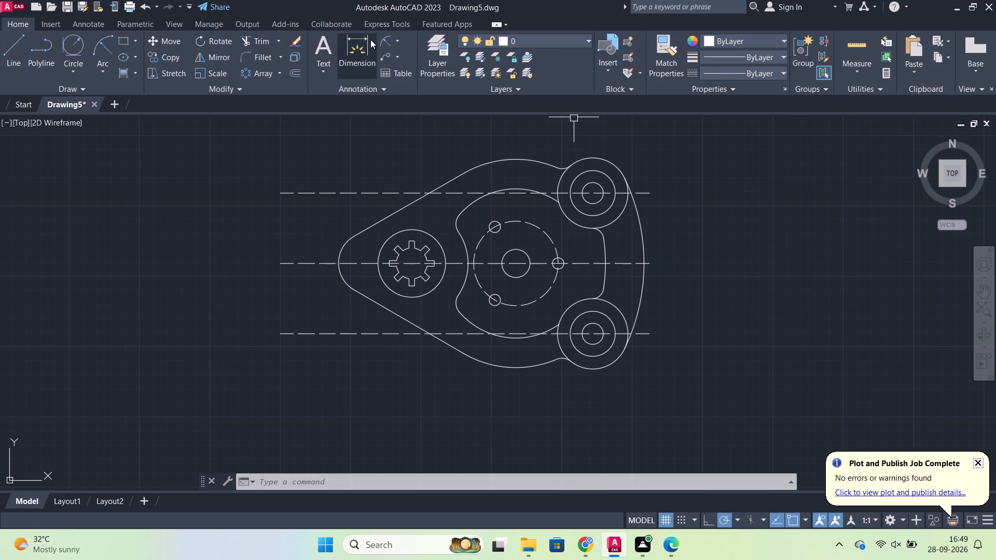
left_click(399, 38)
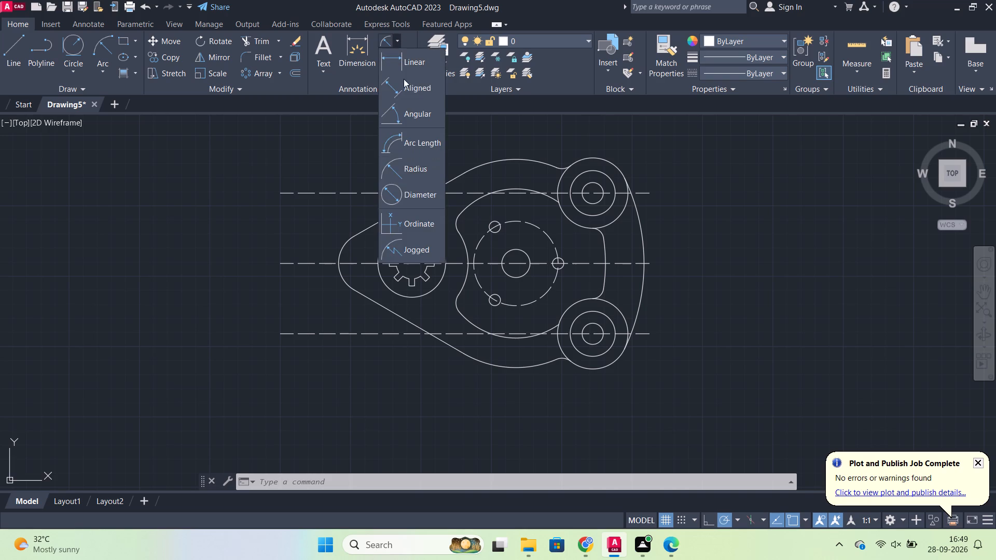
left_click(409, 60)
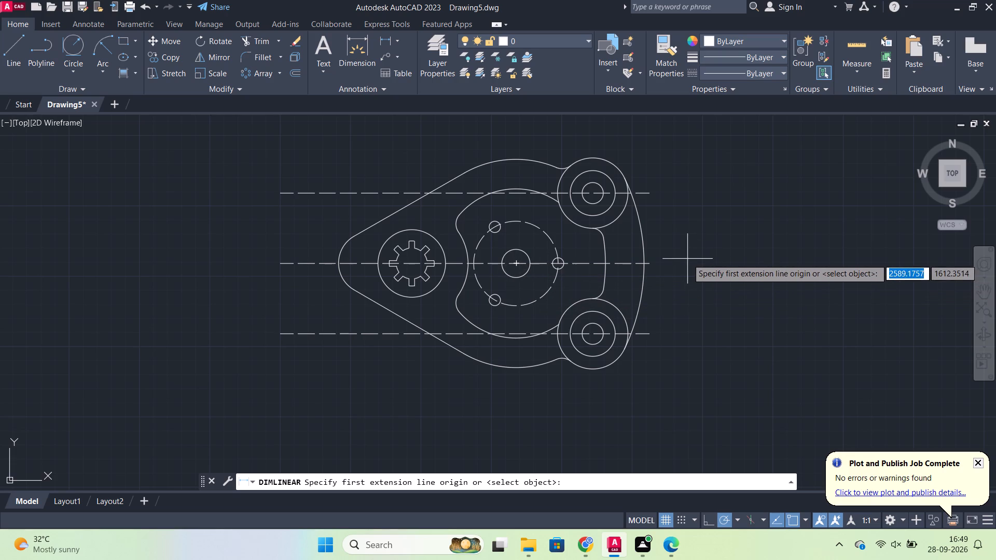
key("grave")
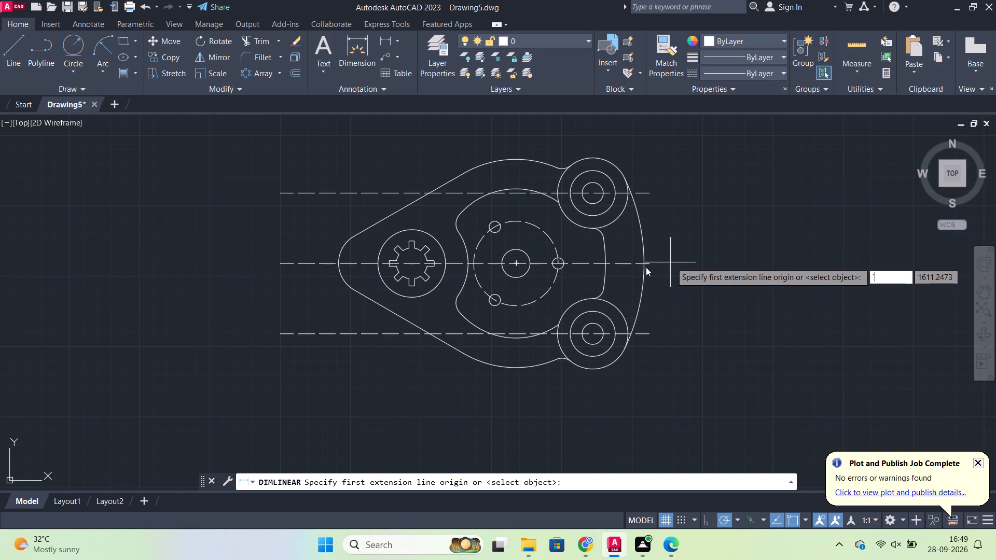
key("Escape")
Erase the three small circles on the dashed pitch circle around the central hole.
scroll(594, 264, "up", 2)
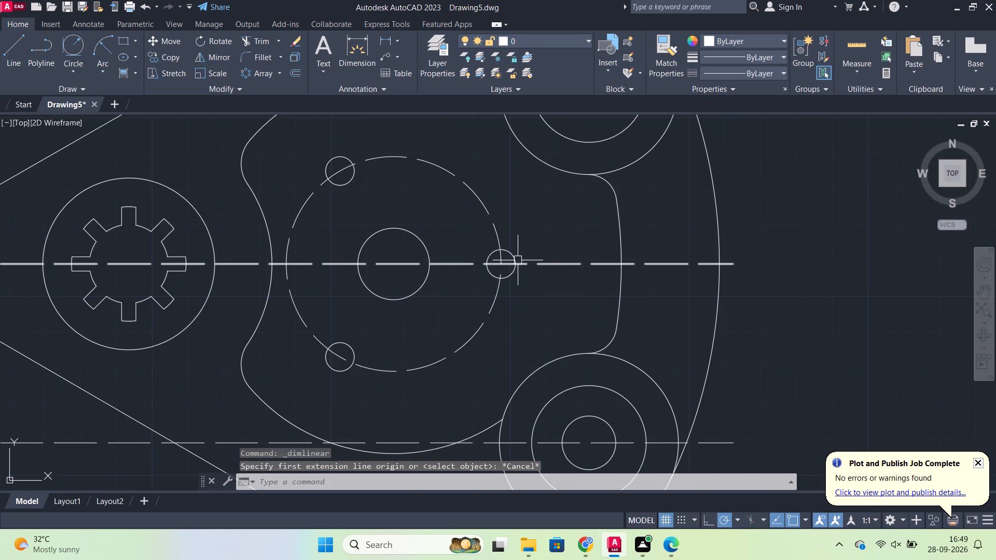
left_click(515, 260)
key("Escape")
left_click(514, 250)
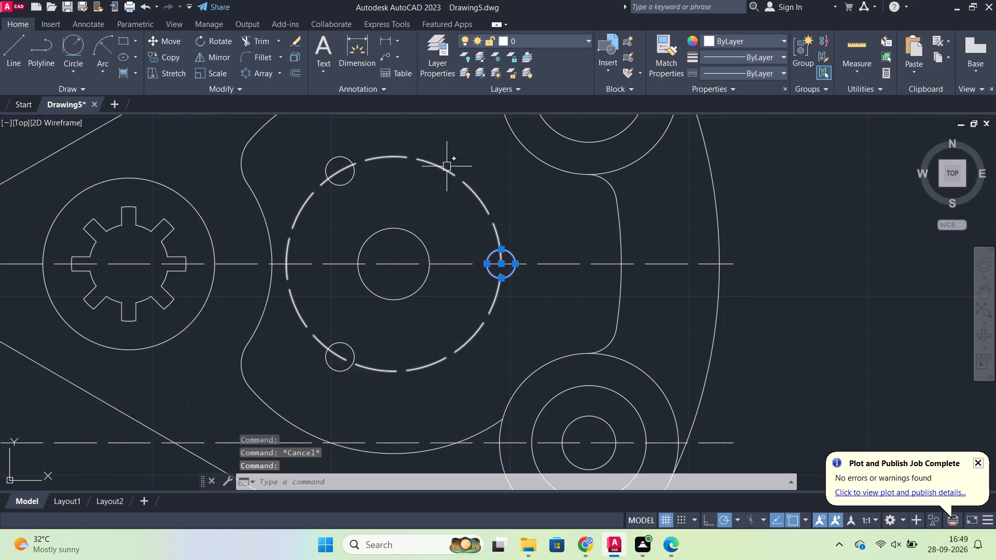
left_click(350, 157)
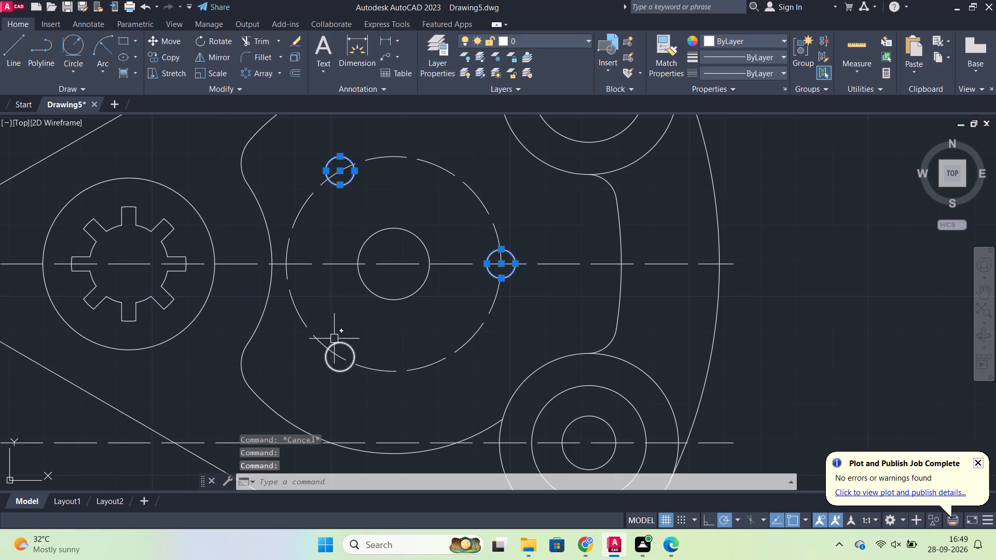
left_click(342, 343)
key("e")
key("Return")
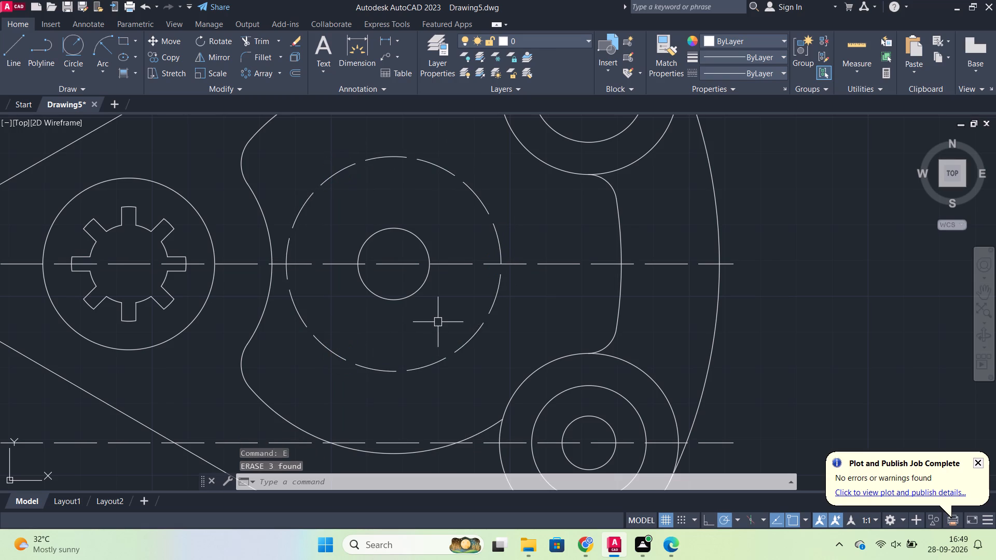
Draw a 16-diameter circle centred where the dashed pitch circle meets the horizontal centre line, between the central hole and the 140-radius arc.
key("c")
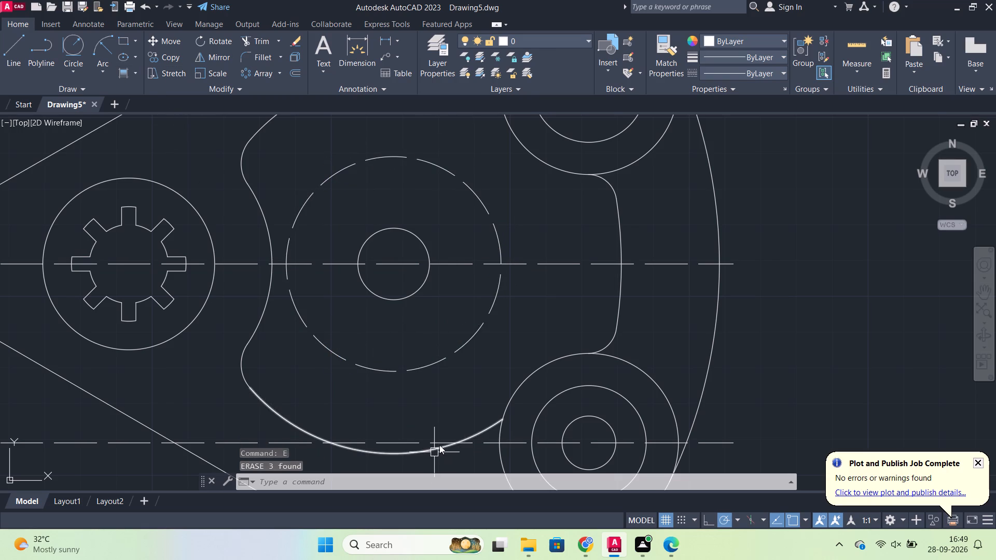
key("Return")
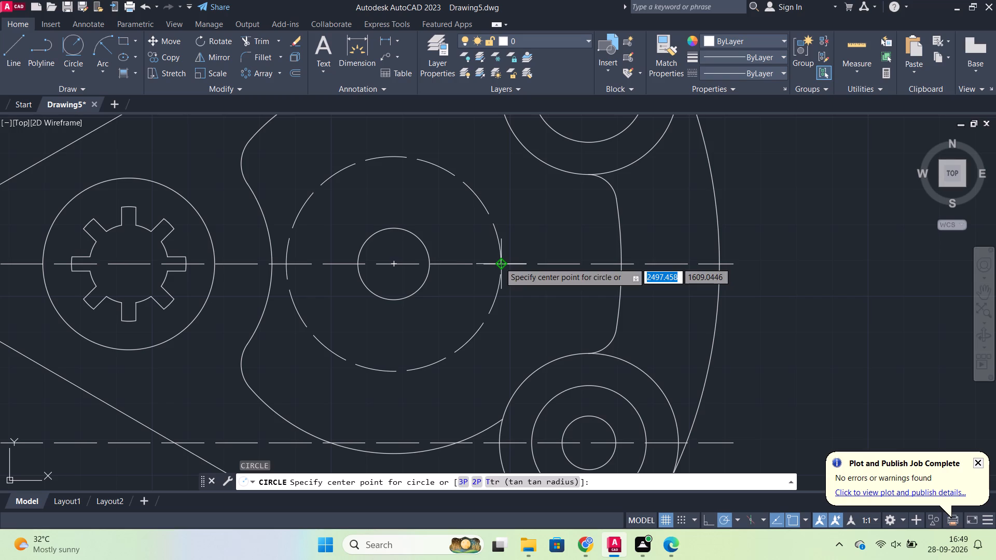
left_click(500, 262)
key("d")
key("Return")
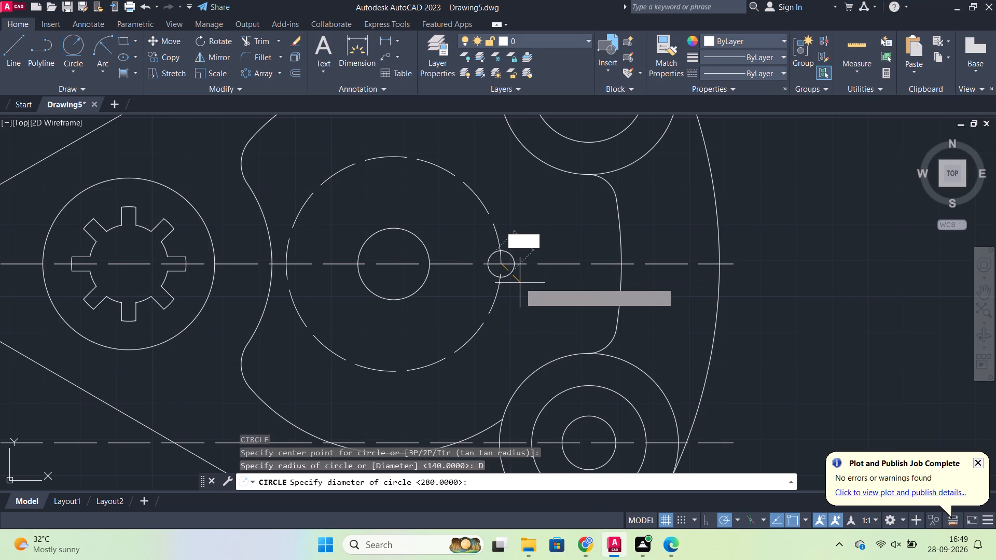
type("16")
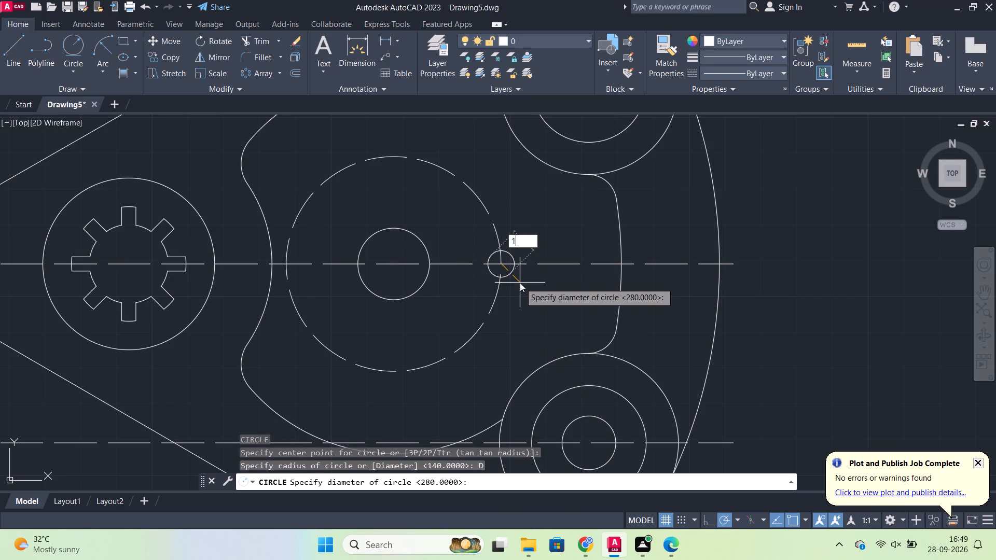
key("Return")
Polar array the 16-diameter circle about the central hole's centre with 3 items over 360 degrees.
left_click(526, 248)
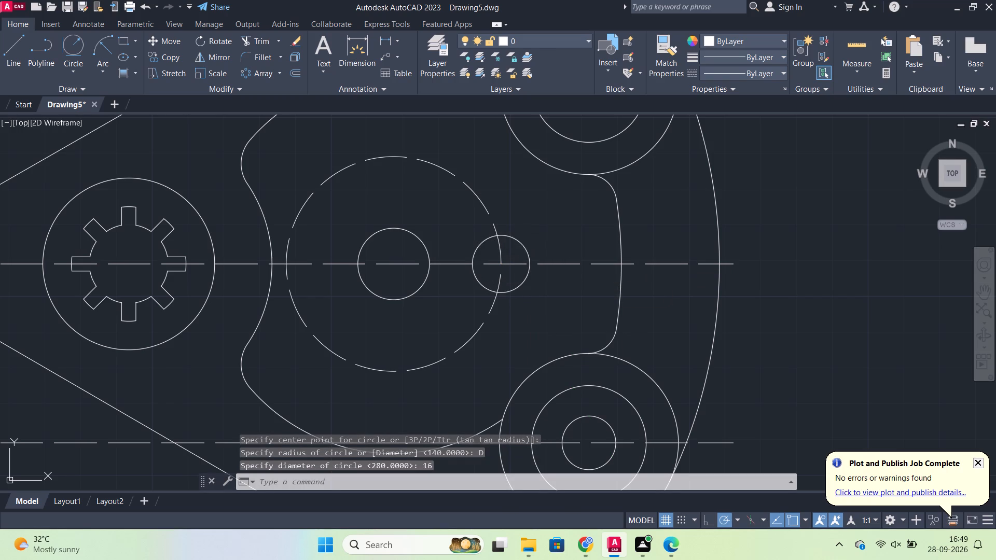
left_click(241, 73)
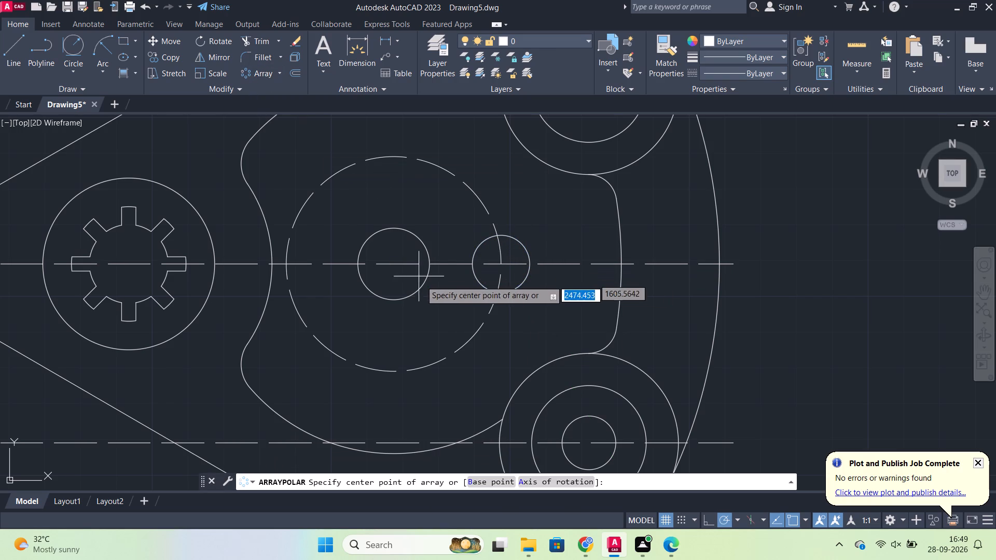
left_click(392, 263)
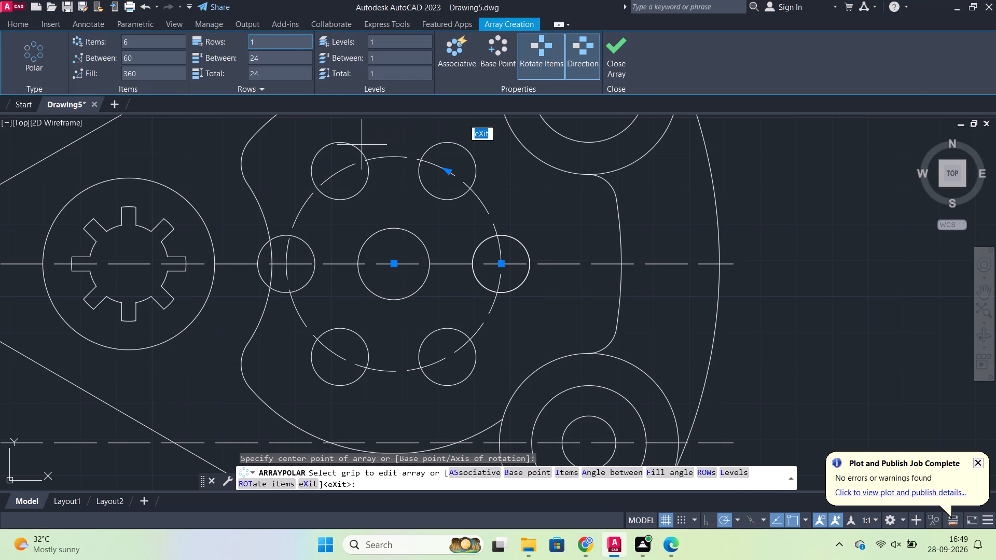
left_click_drag(172, 39, 162, 39)
key("3")
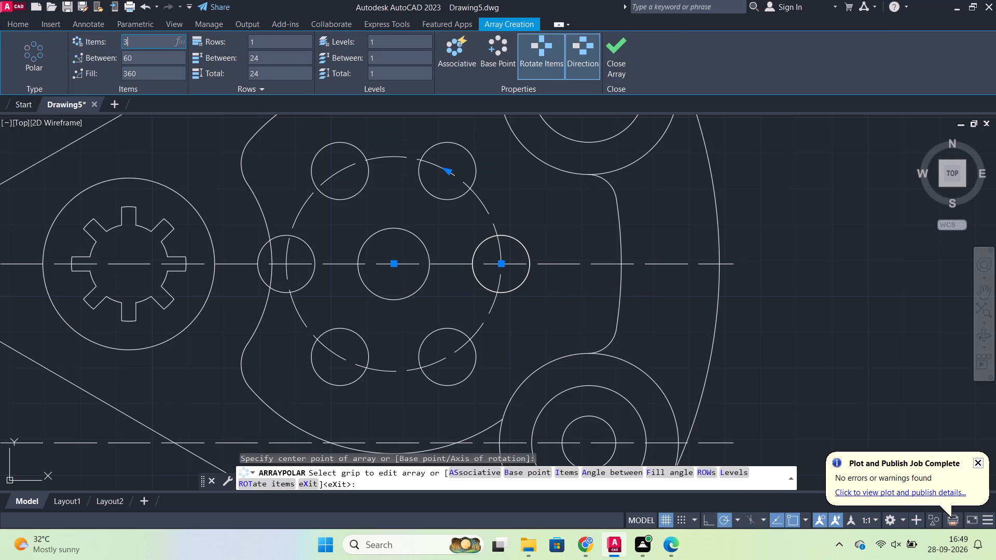
key("Return")
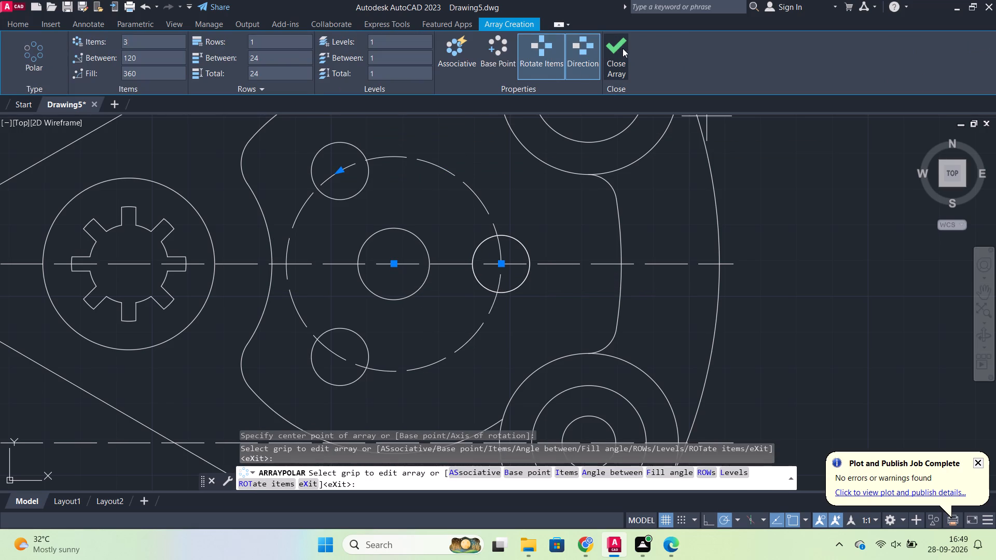
left_click(617, 47)
Add a horizontal linear dimension from the central hole's centre to the notched disc's centre, placed above the plate.
scroll(657, 272, "down", 2)
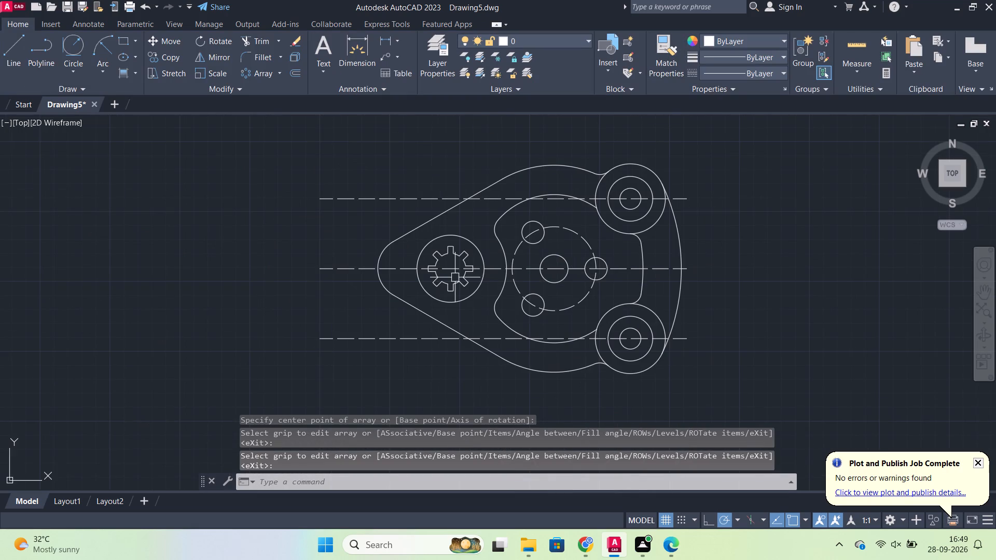
scroll(454, 277, "up", 1)
scroll(464, 262, "down", 1)
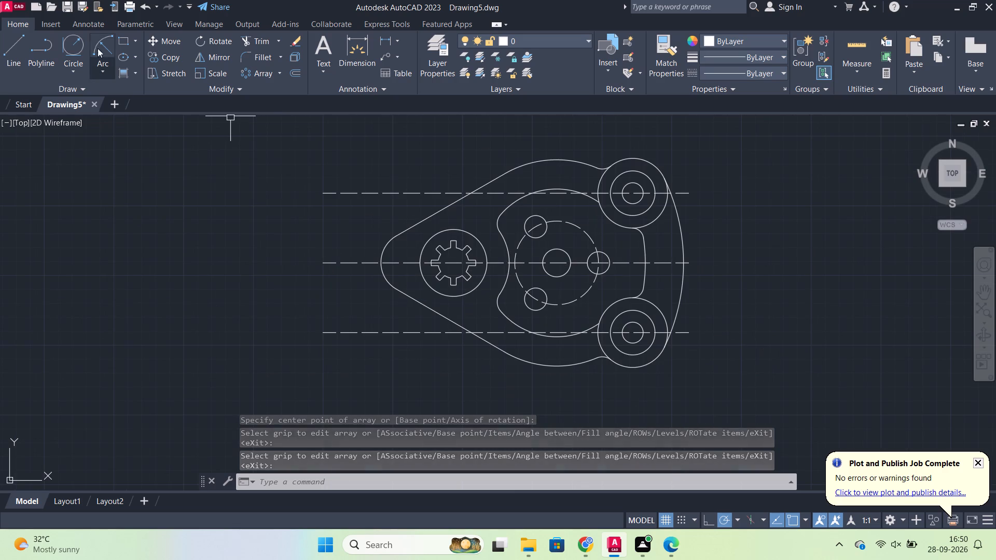
left_click(384, 36)
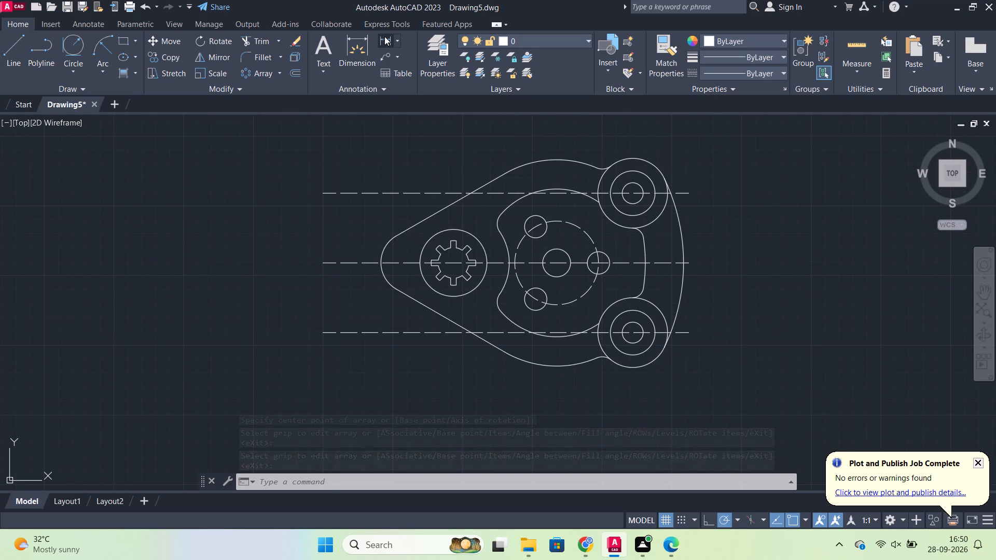
left_click(557, 262)
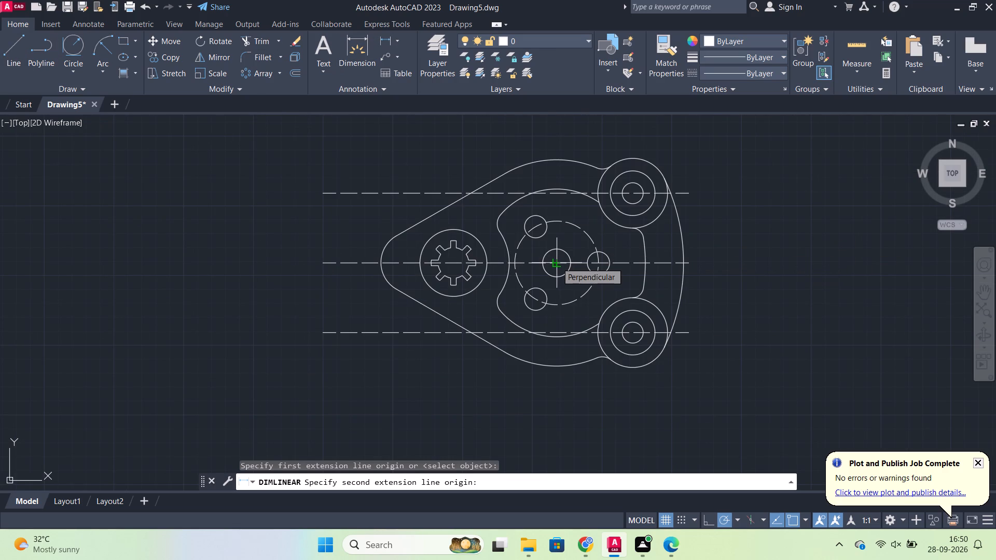
scroll(557, 262, "up", 1)
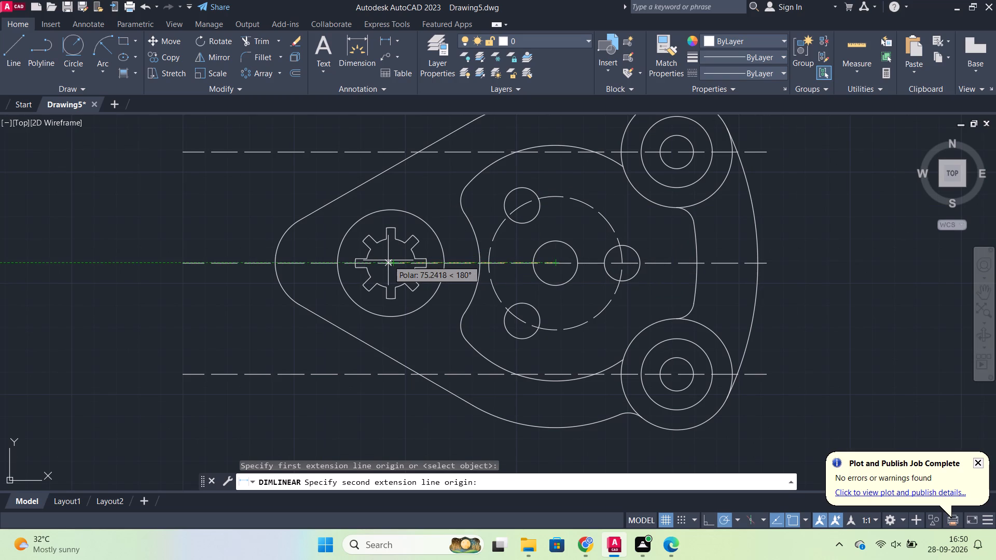
scroll(388, 260, "up", 4)
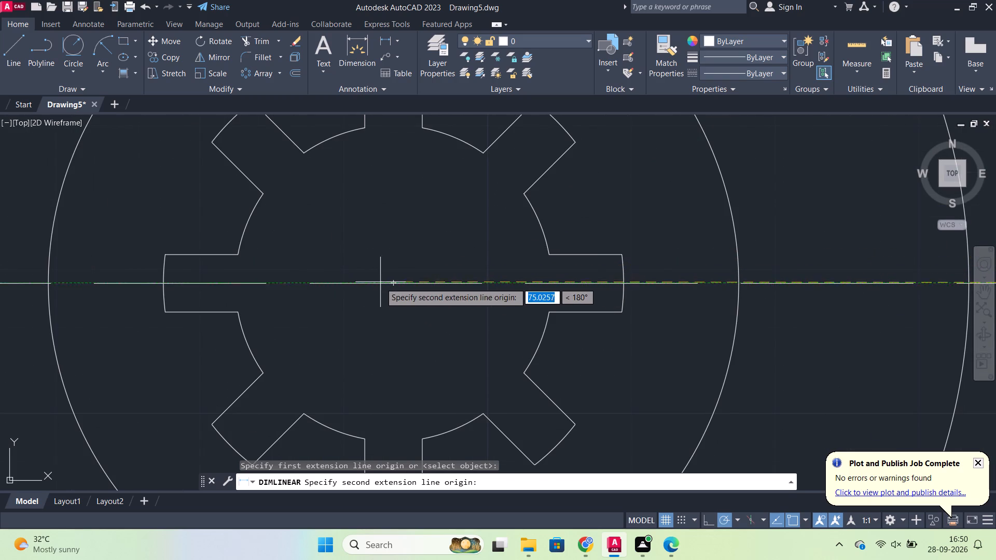
left_click(393, 283)
scroll(390, 204, "down", 3)
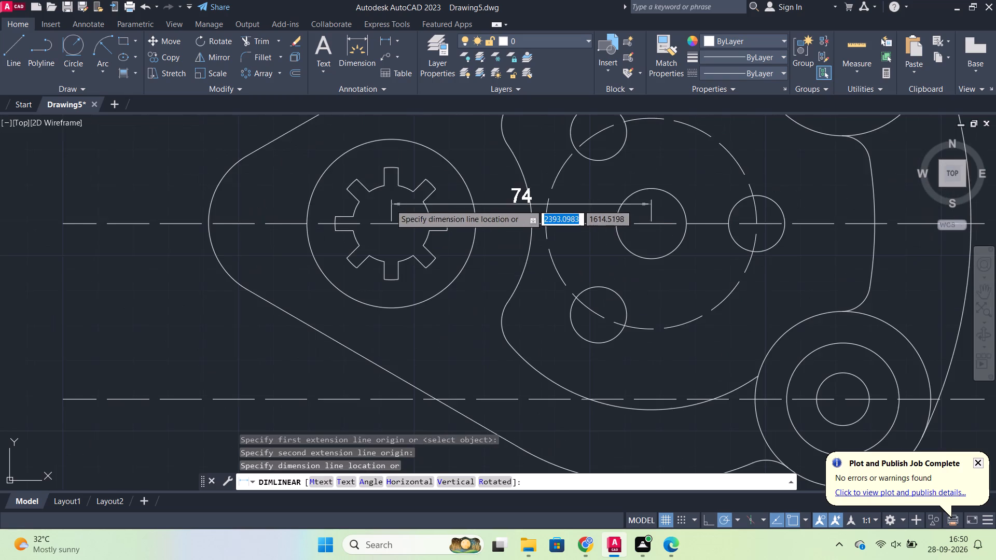
middle_click_drag(424, 207, 379, 284)
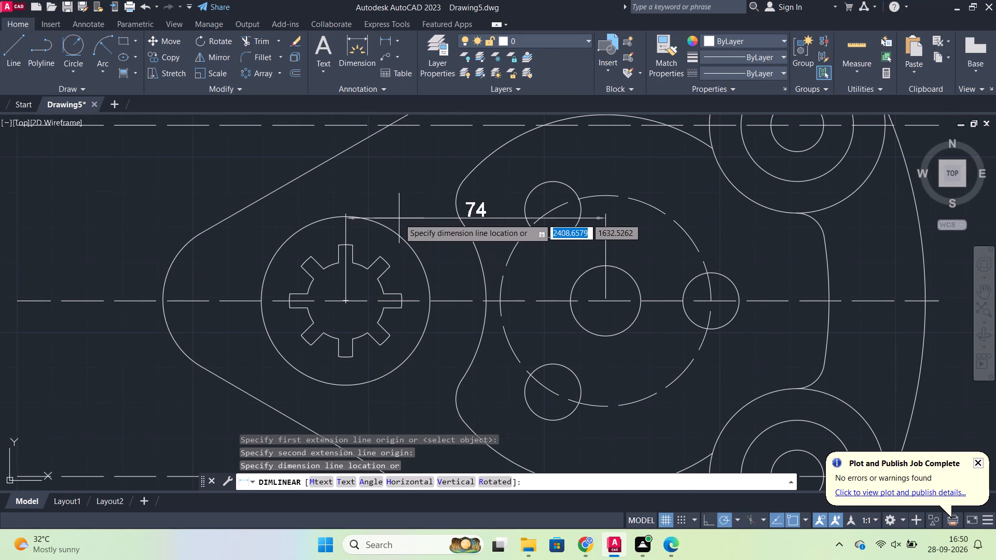
scroll(416, 158, "down", 2)
middle_click_drag(410, 133, 400, 250)
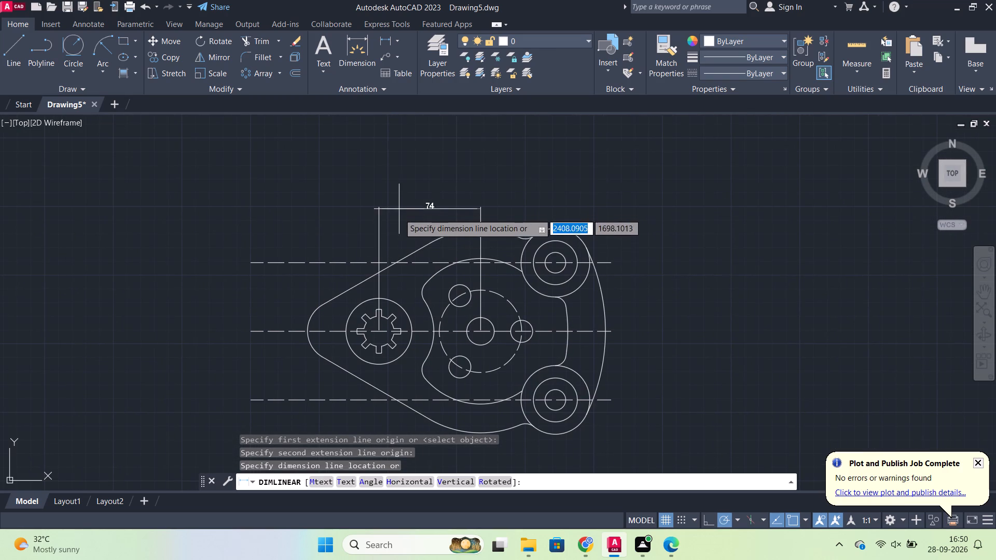
left_click(401, 206)
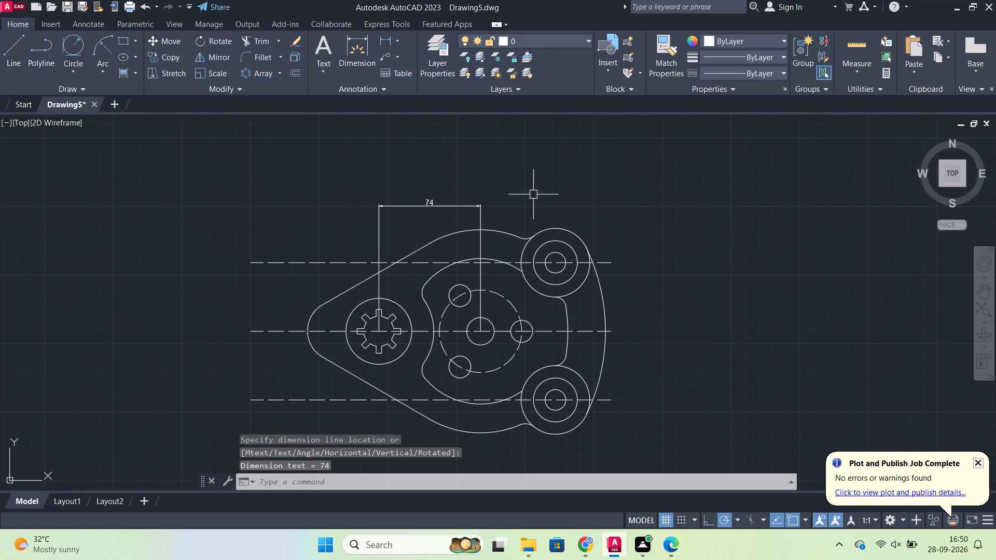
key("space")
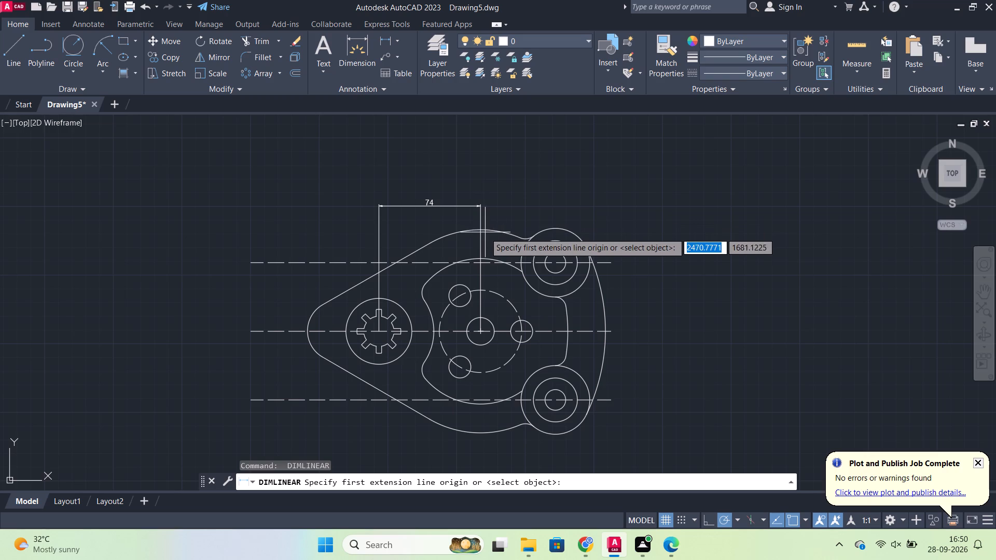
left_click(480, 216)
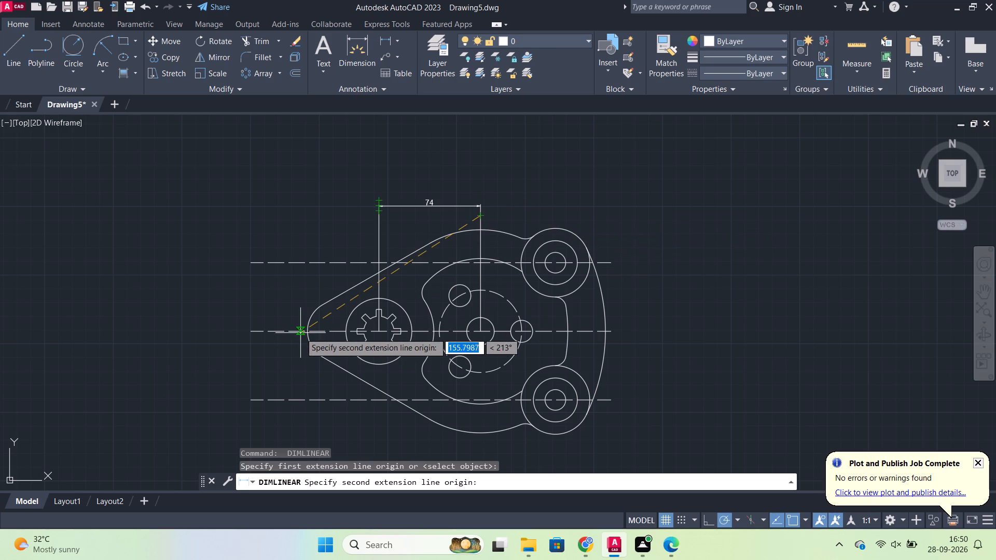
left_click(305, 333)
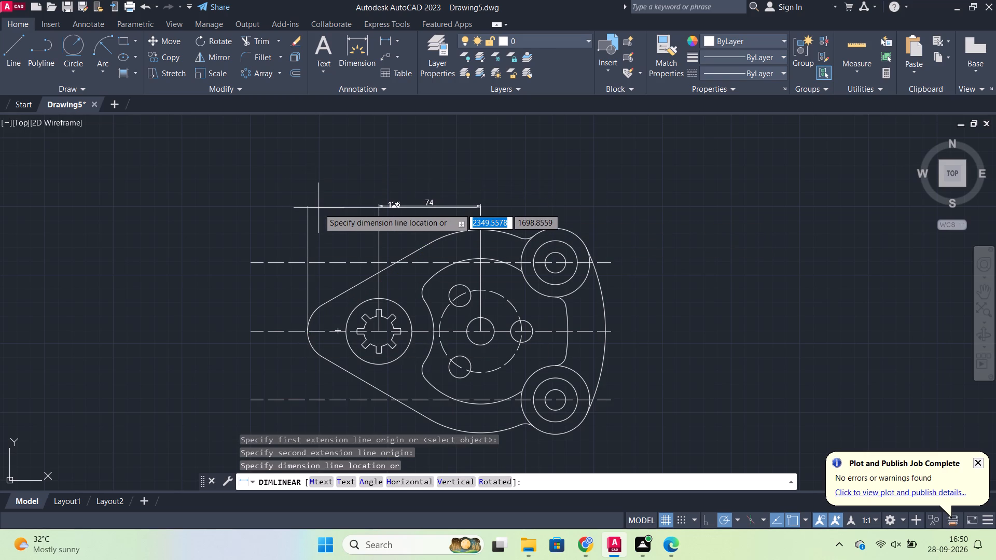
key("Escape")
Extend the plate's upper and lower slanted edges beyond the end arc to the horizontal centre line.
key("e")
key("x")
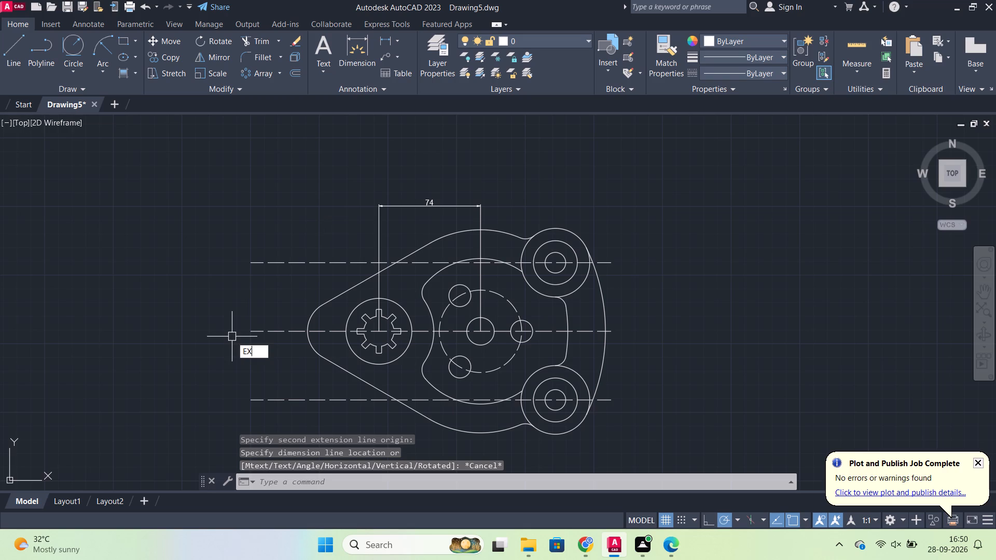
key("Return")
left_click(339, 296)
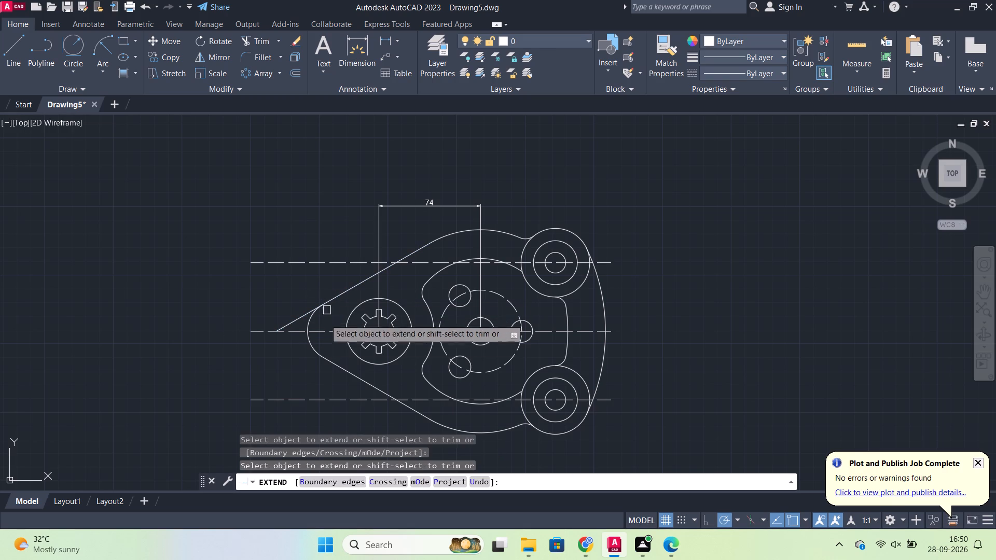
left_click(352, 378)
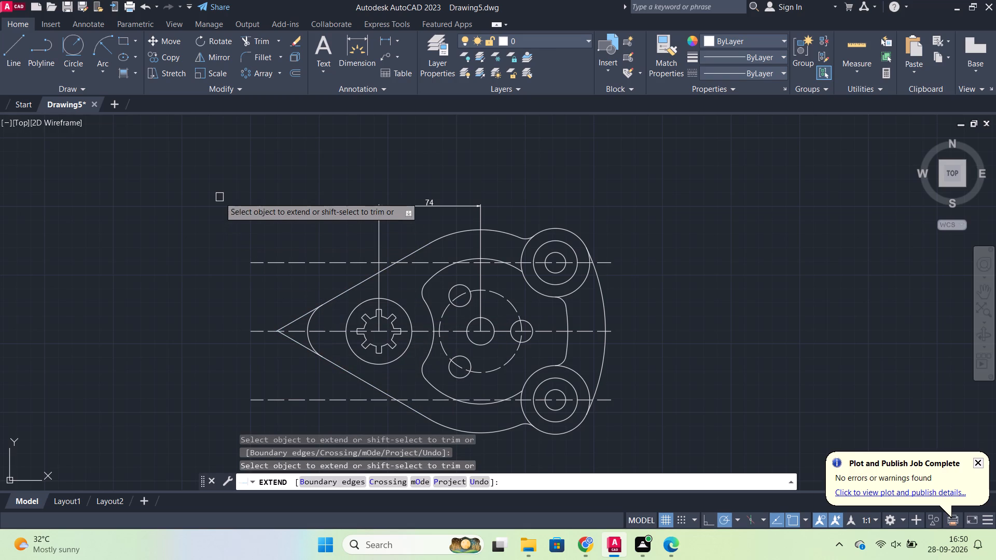
Check the horizontal distance from the slanted edges' apex to the central hole's axis with a linear dimension preview.
left_click(382, 36)
left_click(275, 332)
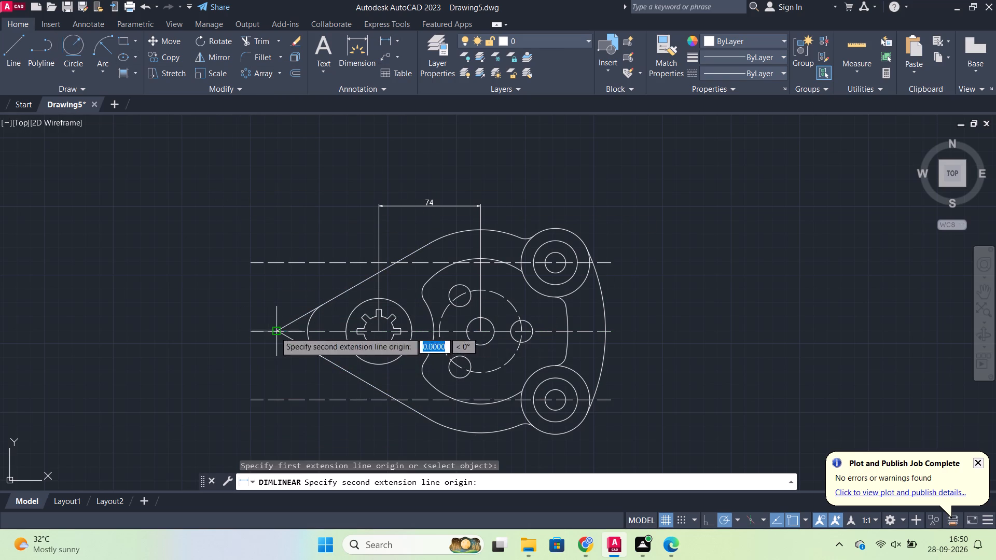
left_click(482, 222)
scroll(457, 186, "up", 1)
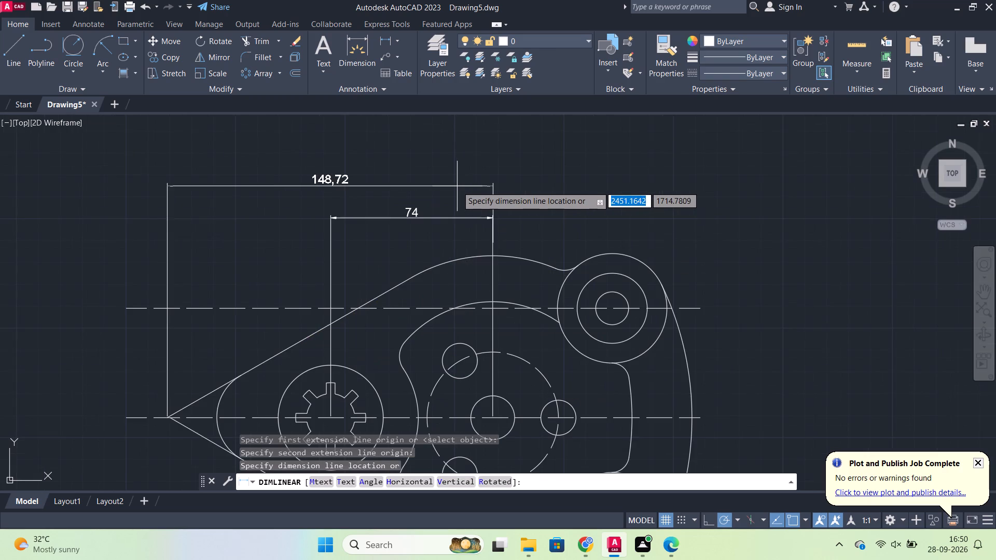
middle_click_drag(457, 186, 468, 177)
key("Escape")
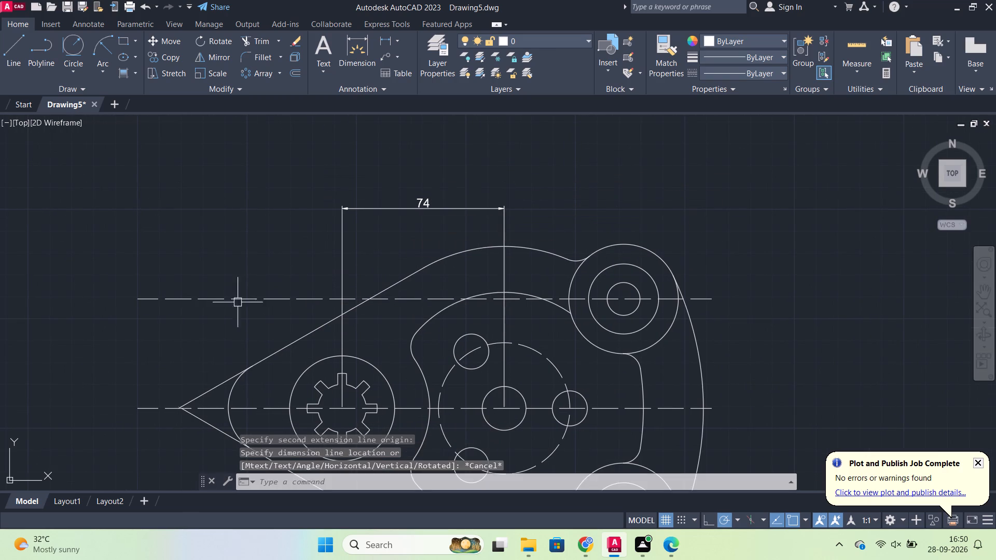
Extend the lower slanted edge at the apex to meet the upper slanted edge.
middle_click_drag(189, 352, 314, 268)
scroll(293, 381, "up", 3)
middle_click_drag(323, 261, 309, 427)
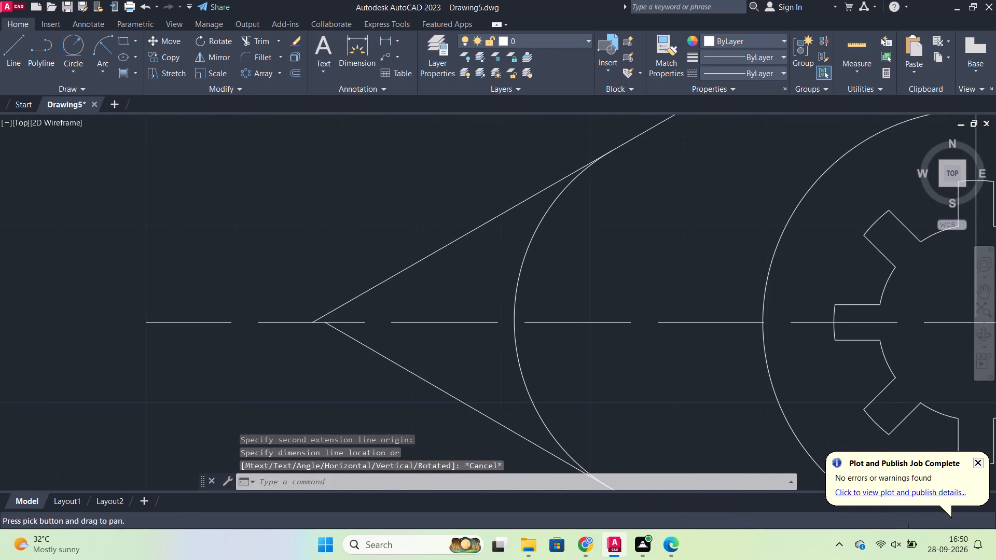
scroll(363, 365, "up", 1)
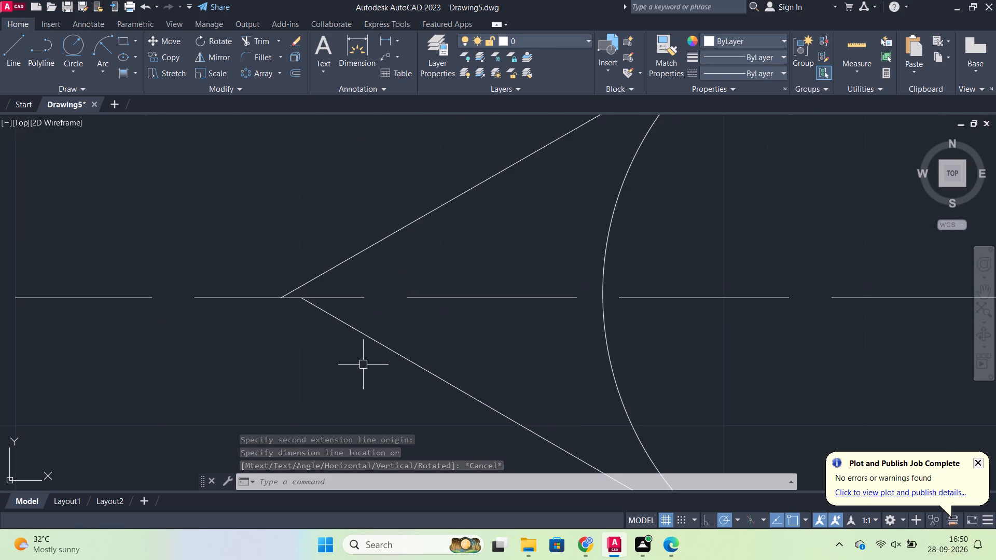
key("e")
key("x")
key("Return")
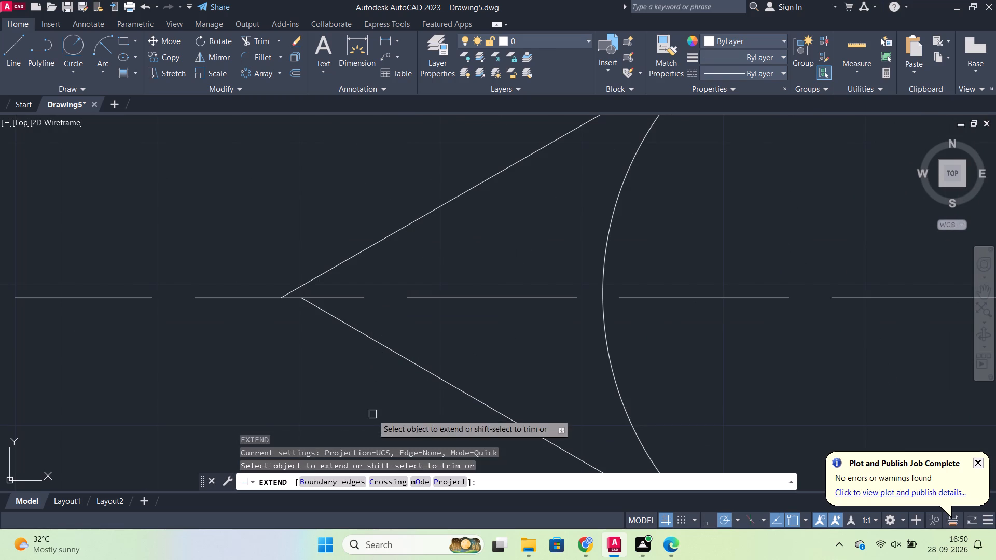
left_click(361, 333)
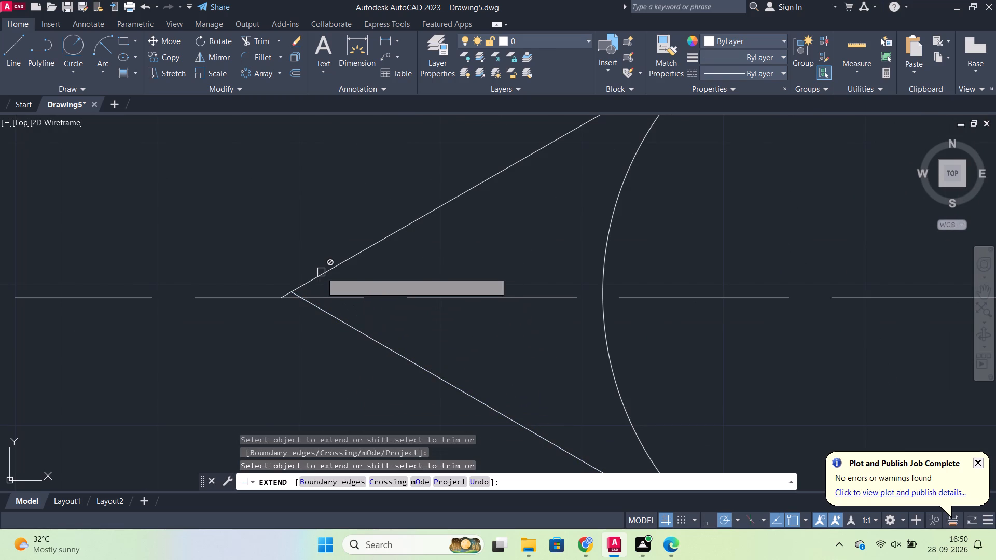
Examine the apex where the two extended slanted edges meet near the horizontal centre line.
scroll(321, 270, "down", 3)
scroll(280, 289, "down", 2)
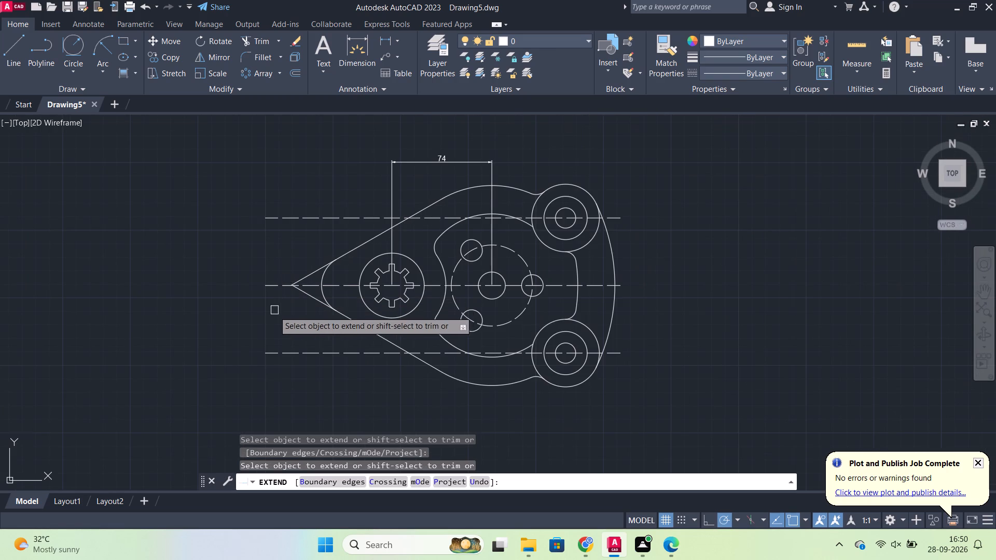
scroll(271, 312, "up", 2)
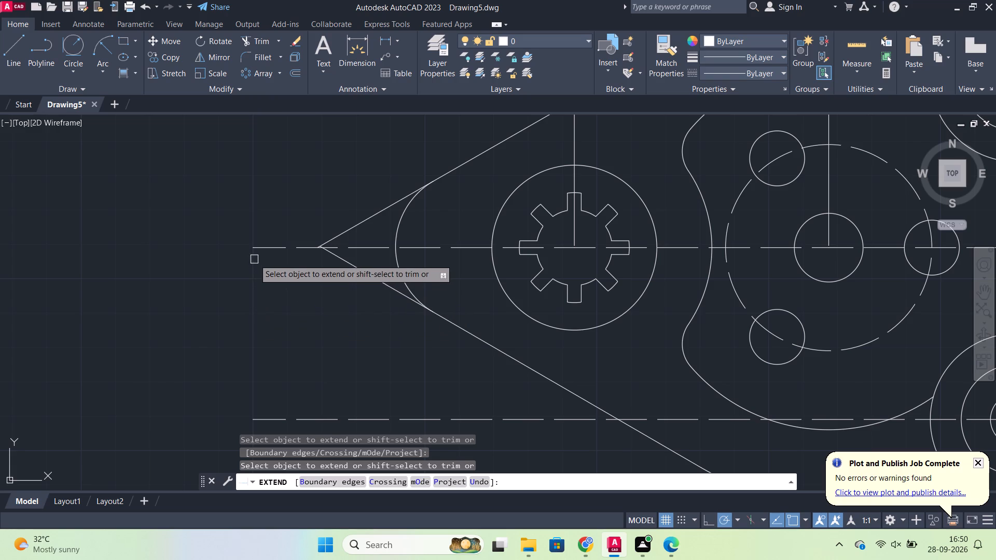
scroll(253, 264, "up", 2)
scroll(265, 257, "down", 3)
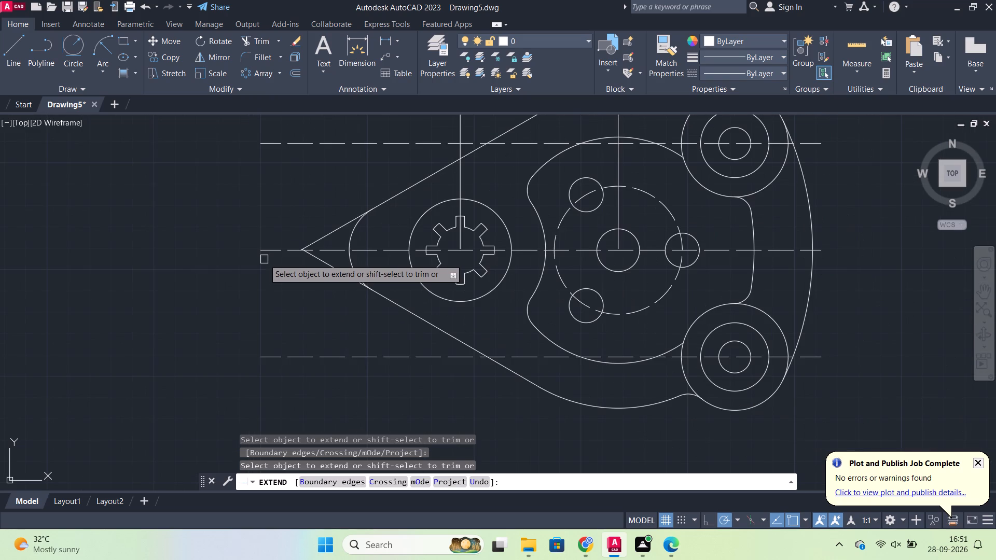
scroll(258, 269, "up", 2)
middle_click_drag(265, 270, 268, 272)
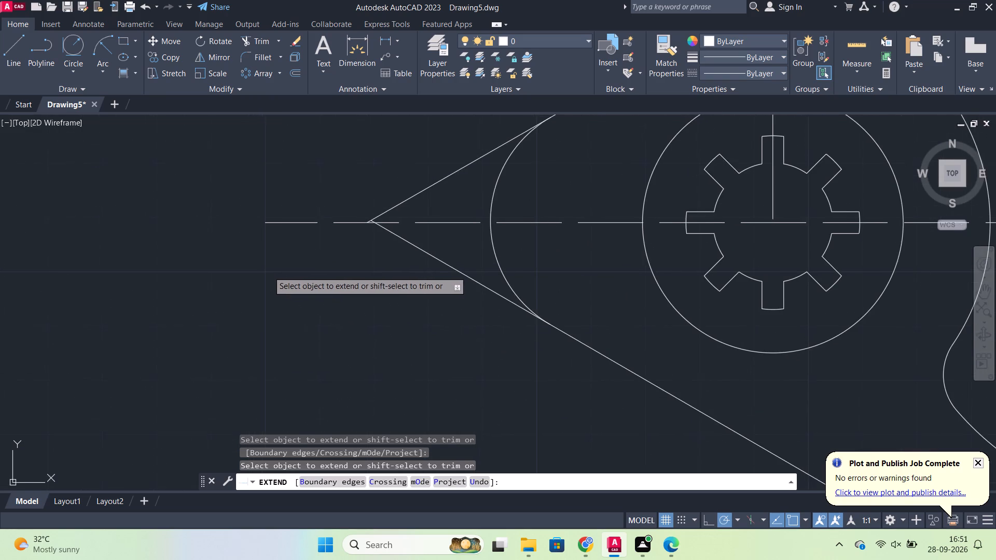
middle_click_drag(268, 272, 255, 333)
scroll(283, 291, "down", 3)
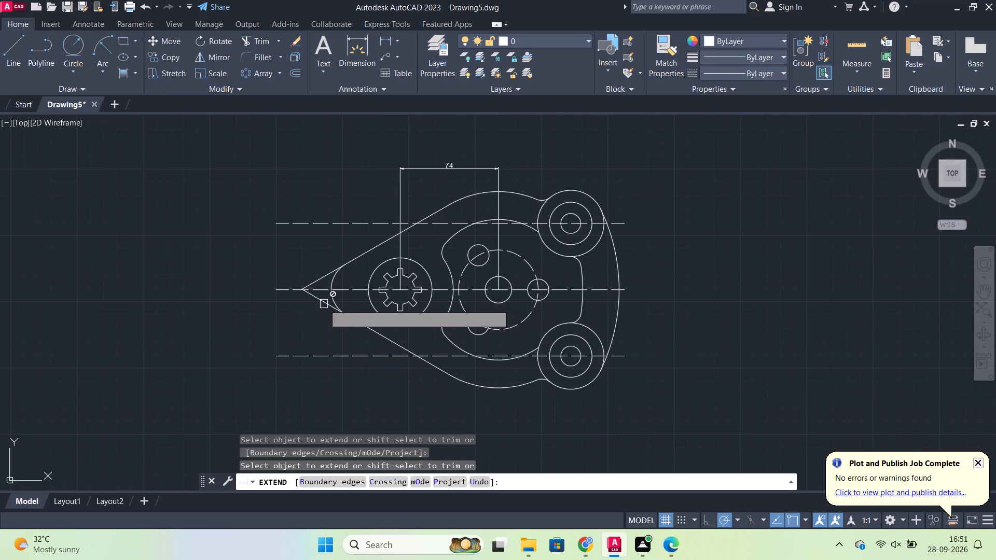
key("Escape")
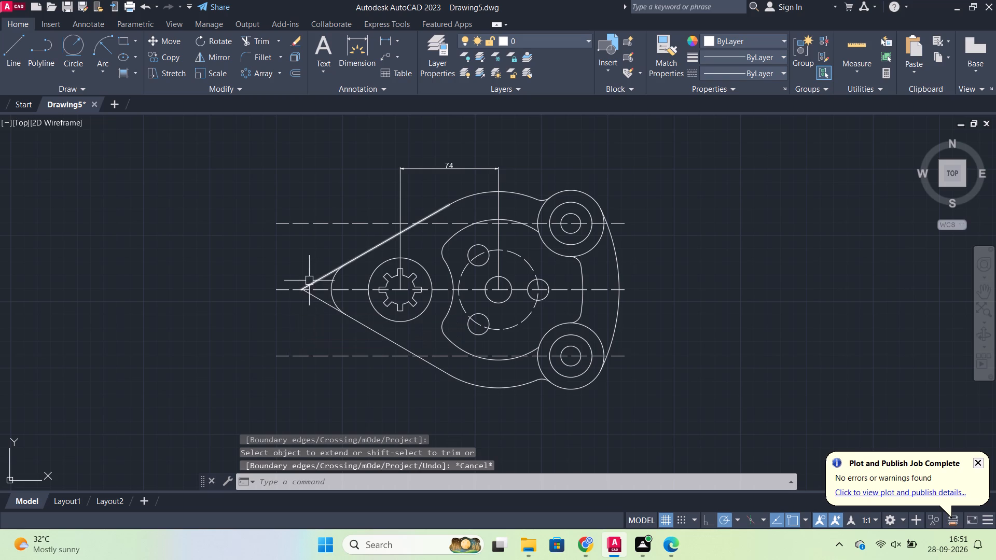
Erase the plate's upper and lower slanted edge lines.
left_click(309, 279)
left_click(316, 301)
key("e")
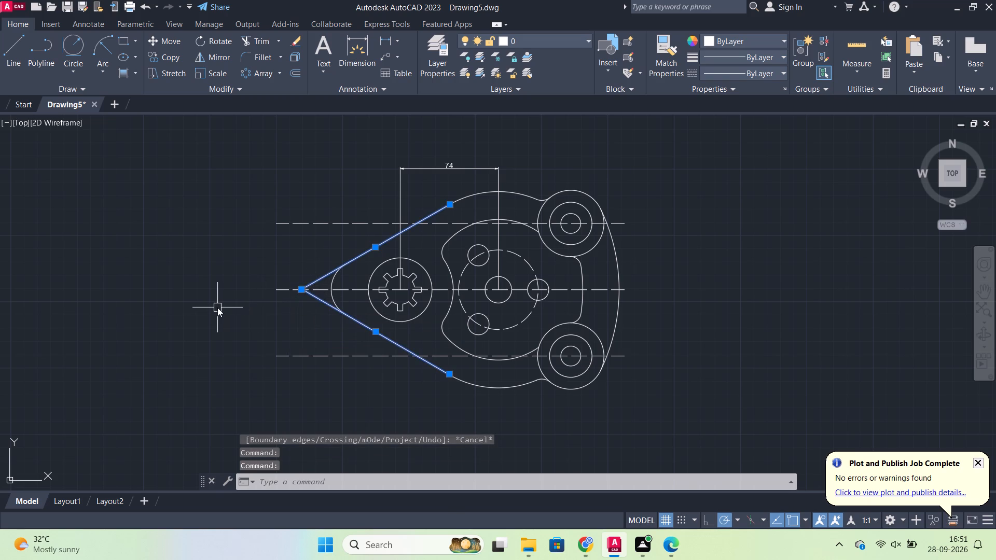
key("Return")
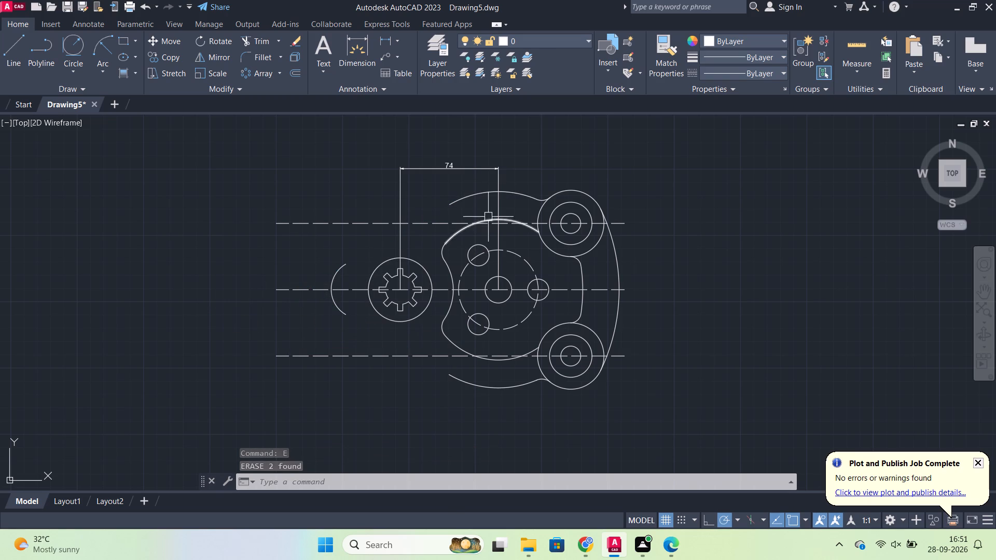
Draw a vertical line from the central hole's centre down to just above the lower dashed centre line.
scroll(510, 314, "up", 1)
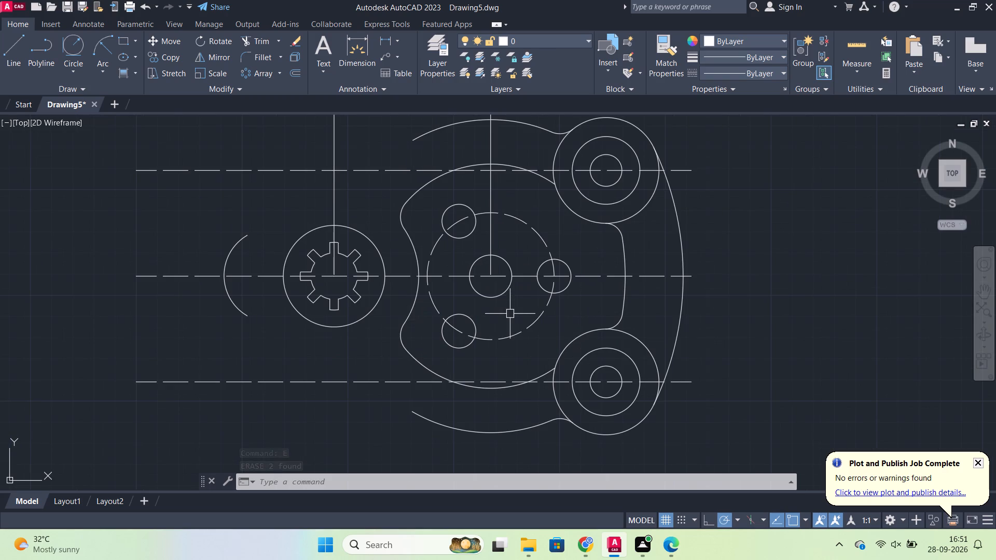
left_click(6, 52)
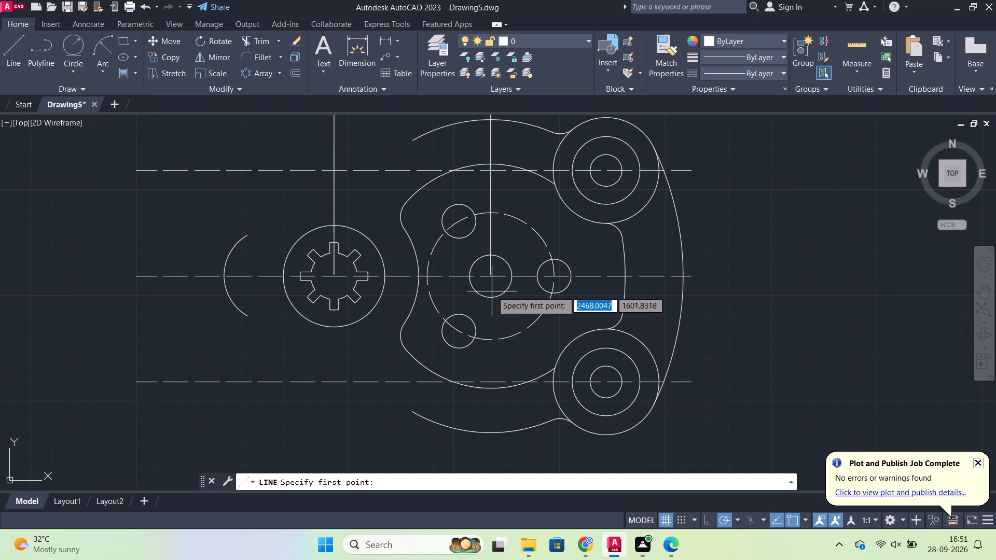
left_click(491, 277)
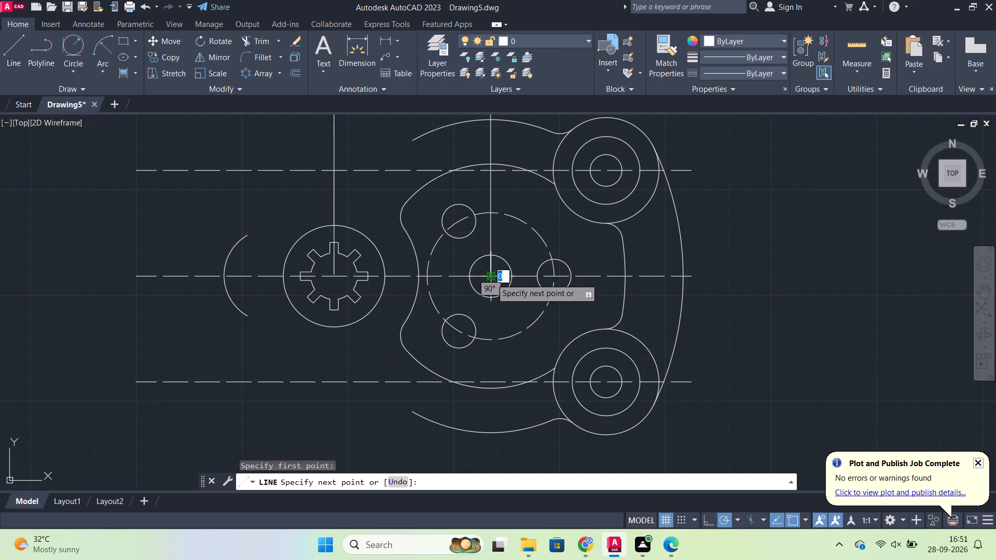
left_click(489, 370)
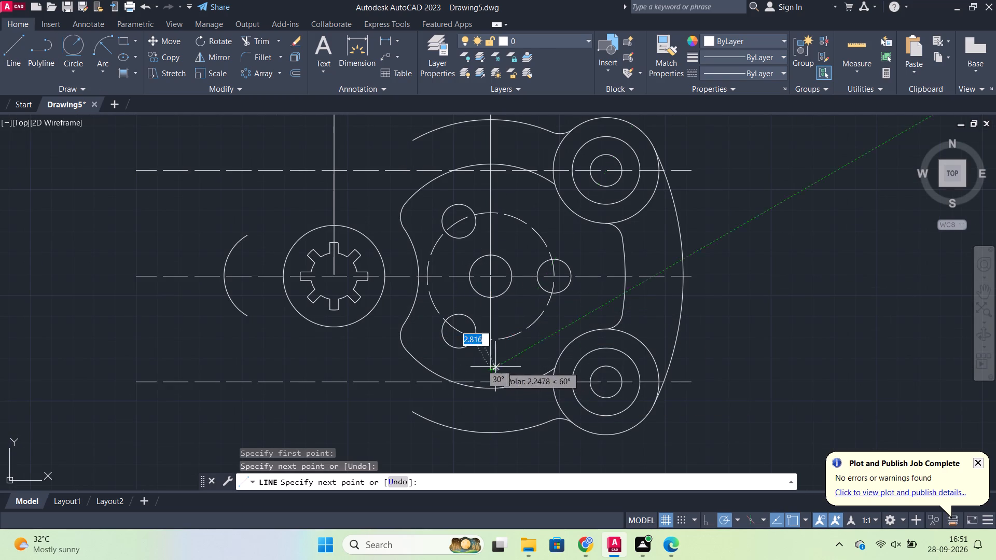
key("Escape")
Offset the vertical line from the central hole by 148, past the notched disc and its outer end arc.
left_click(493, 356)
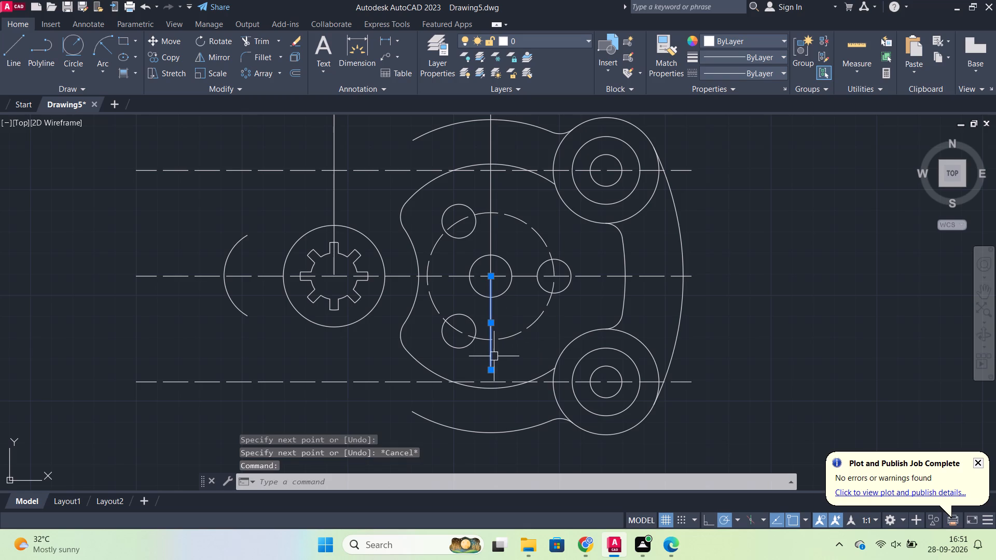
key("o")
key("Return")
key("Return")
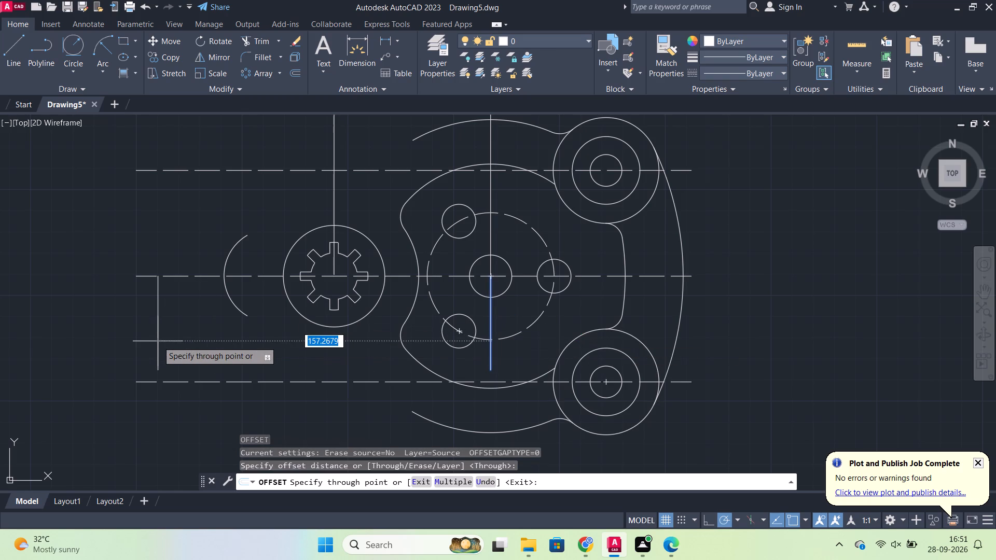
type("148")
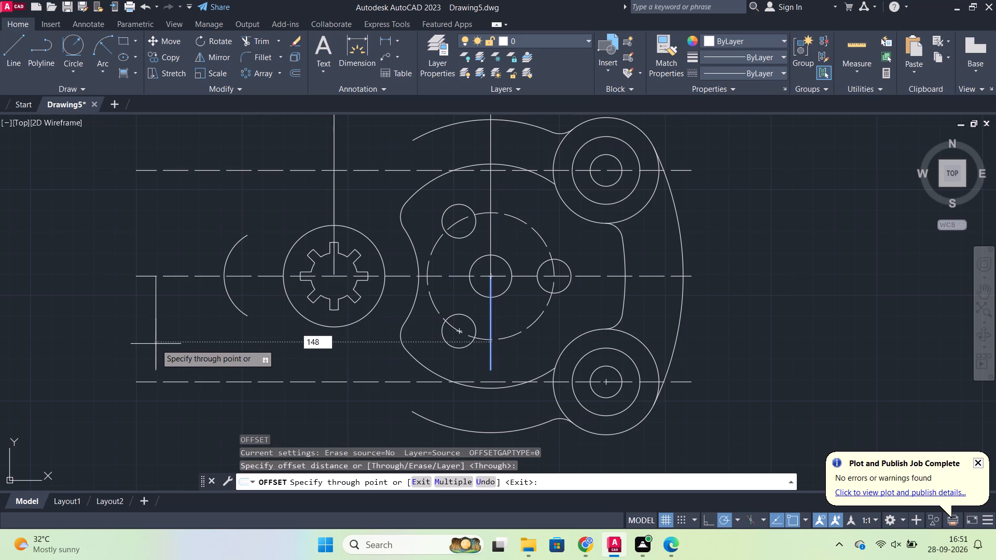
key("Return")
key("Escape")
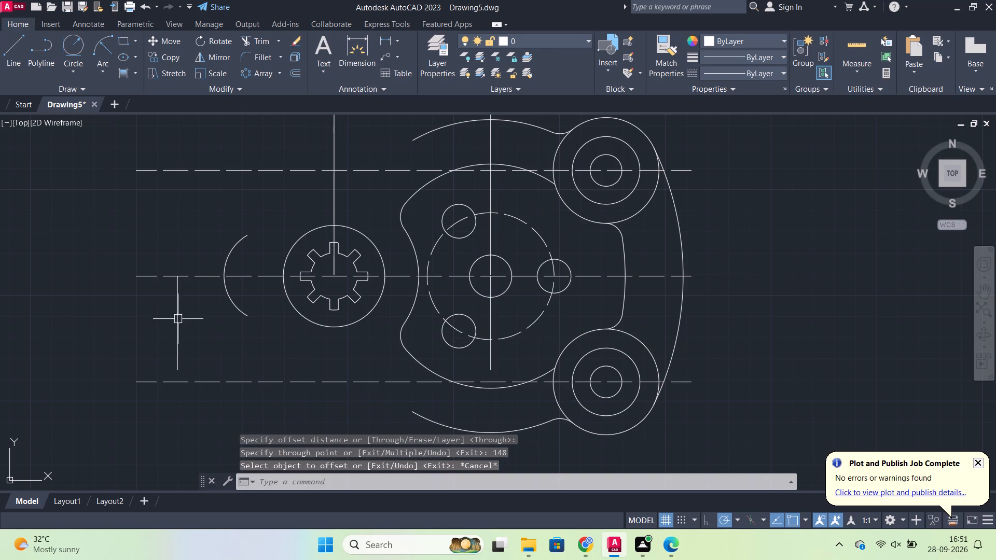
Stretch the offset vertical line's upper end across the horizontal centre line to just below the upper dashed line.
left_click(175, 314)
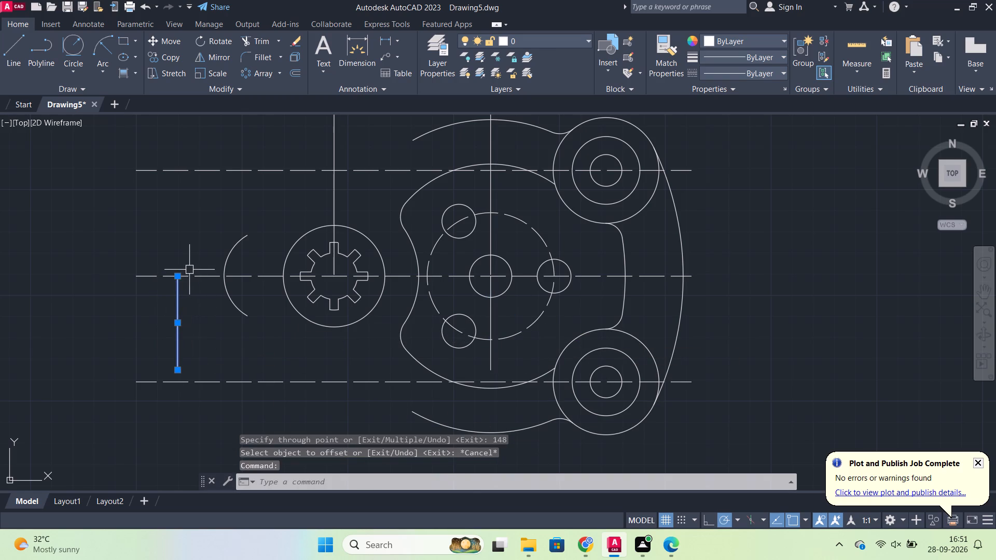
left_click(176, 276)
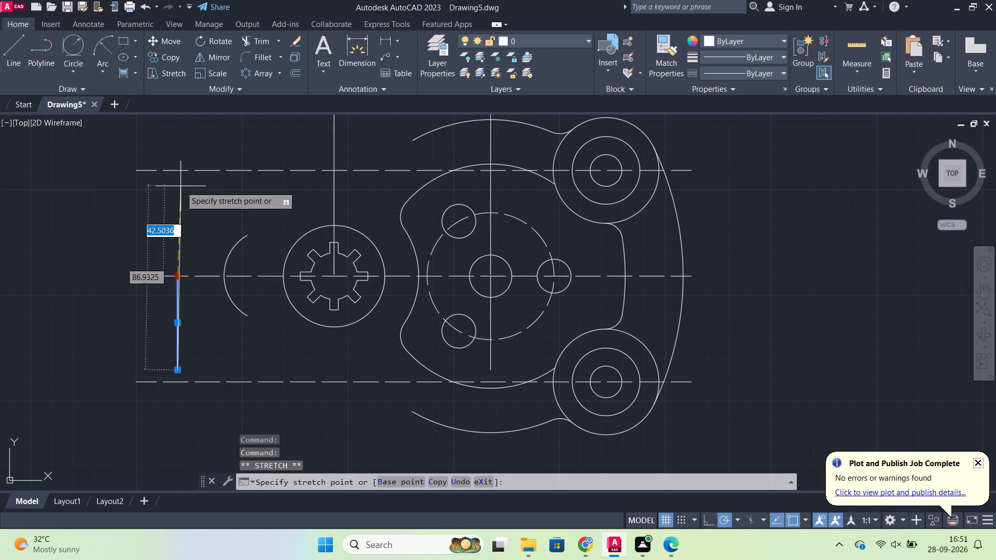
left_click(178, 179)
key("Escape")
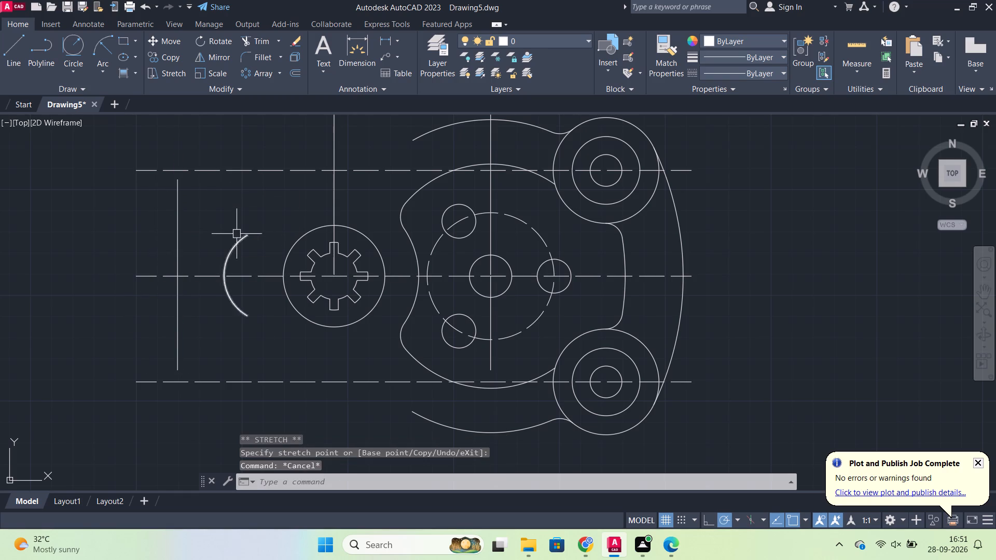
Draw a line from the offset vertical line's intersection with the horizontal centre line, tangent to the plate's lower outer arc.
key("l")
key("Return")
scroll(168, 280, "up", 3)
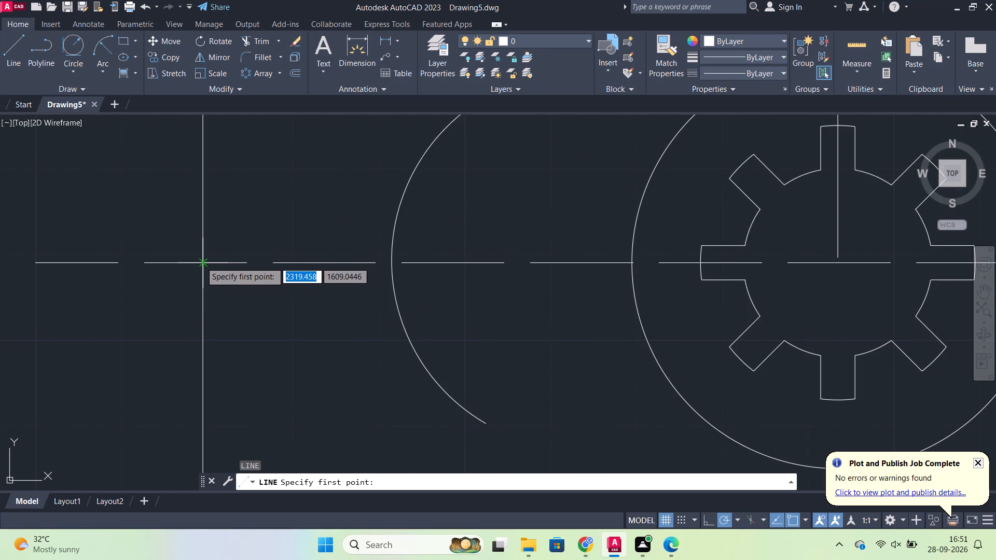
left_click(201, 262)
scroll(303, 230, "down", 3)
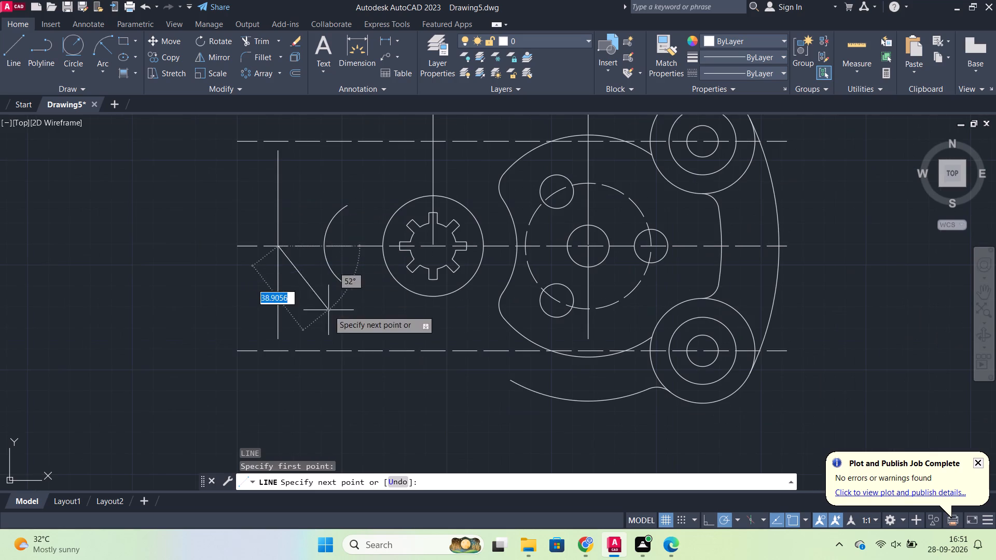
key("t")
type("AN")
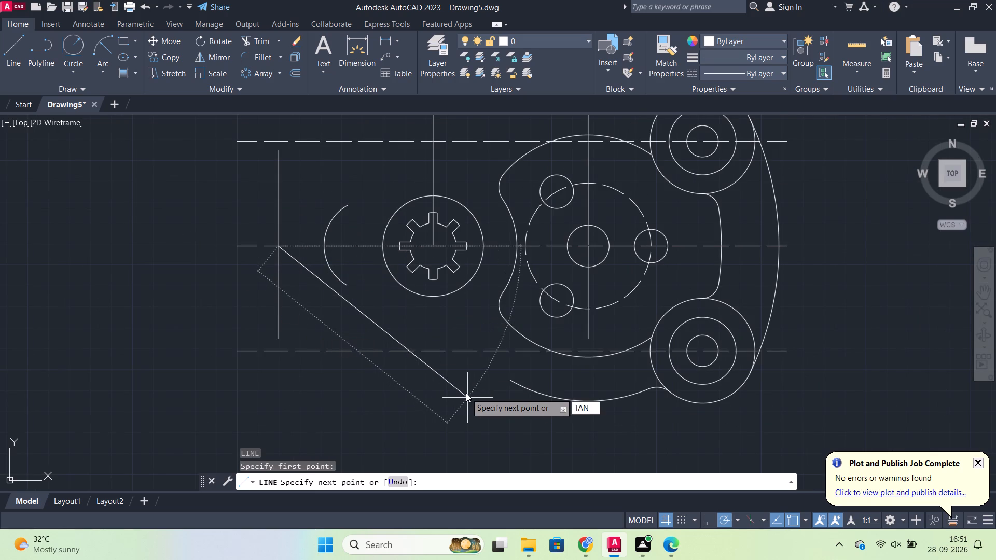
key("Return")
left_click(521, 384)
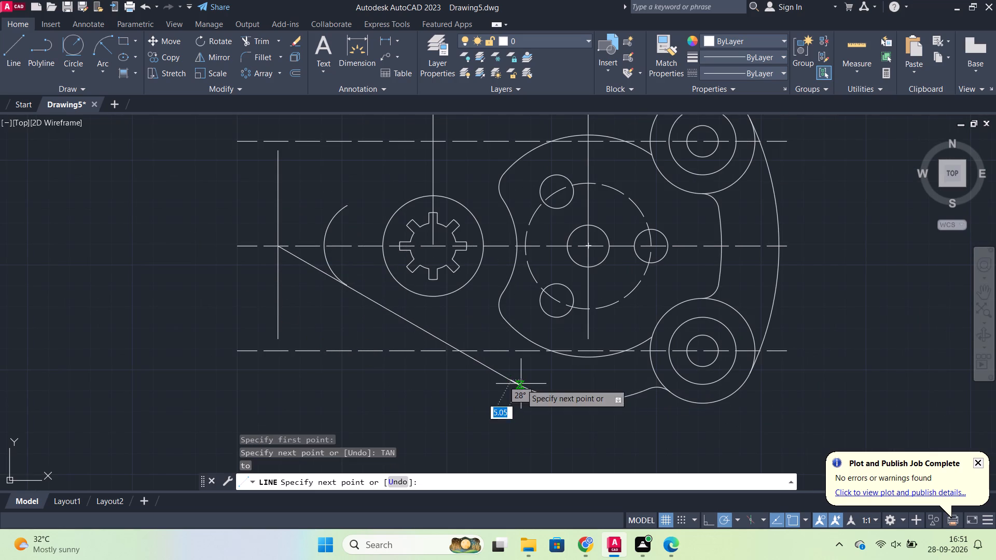
scroll(534, 396, "up", 2)
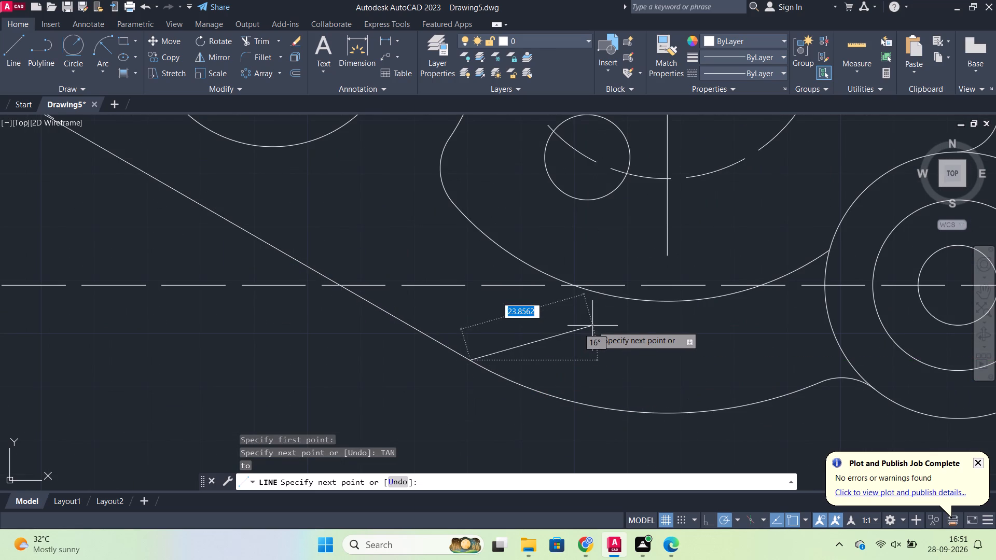
key("Escape")
scroll(470, 383, "up", 3)
scroll(471, 310, "up", 1)
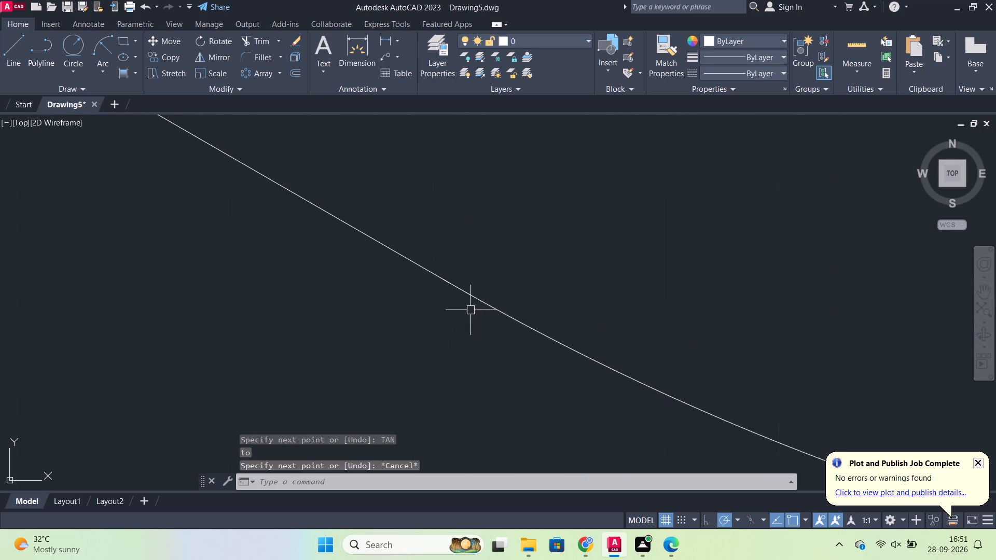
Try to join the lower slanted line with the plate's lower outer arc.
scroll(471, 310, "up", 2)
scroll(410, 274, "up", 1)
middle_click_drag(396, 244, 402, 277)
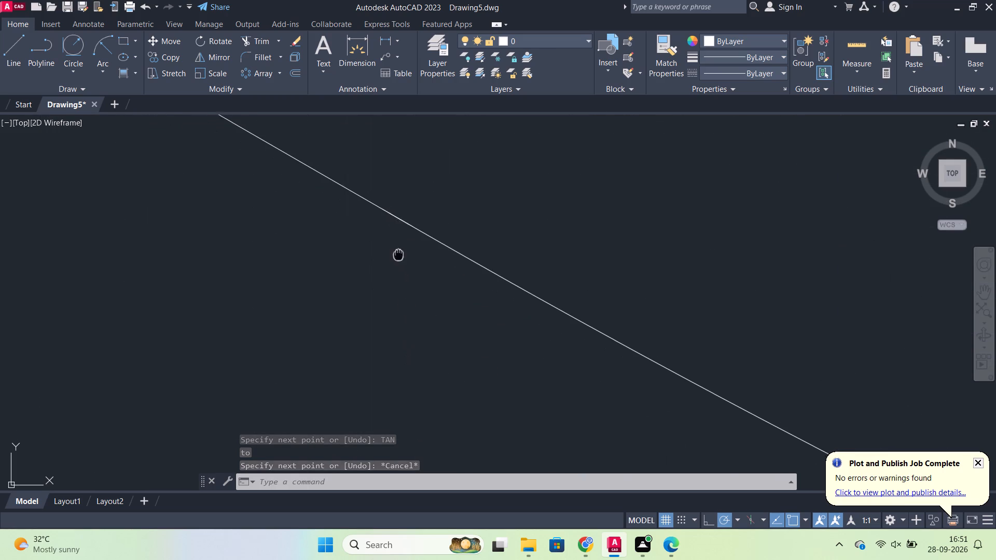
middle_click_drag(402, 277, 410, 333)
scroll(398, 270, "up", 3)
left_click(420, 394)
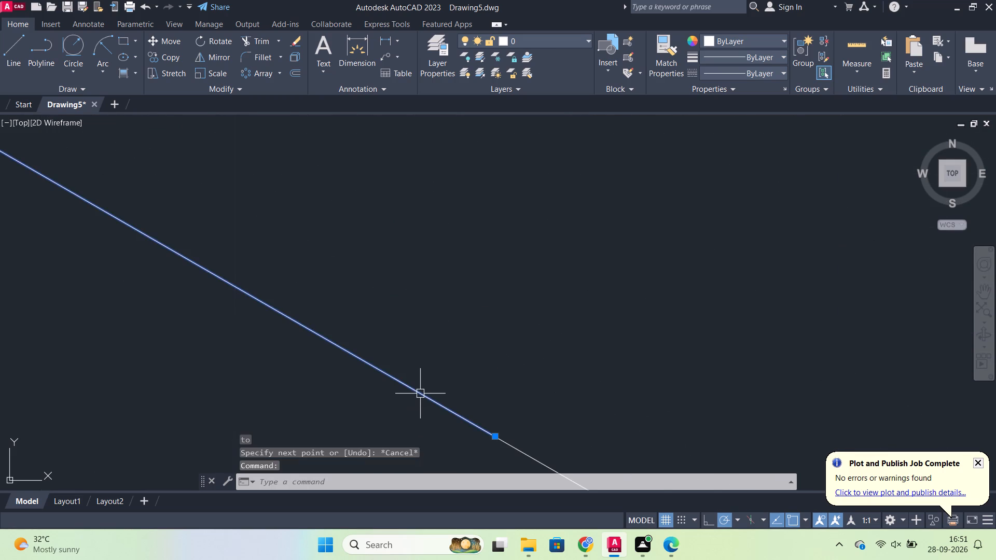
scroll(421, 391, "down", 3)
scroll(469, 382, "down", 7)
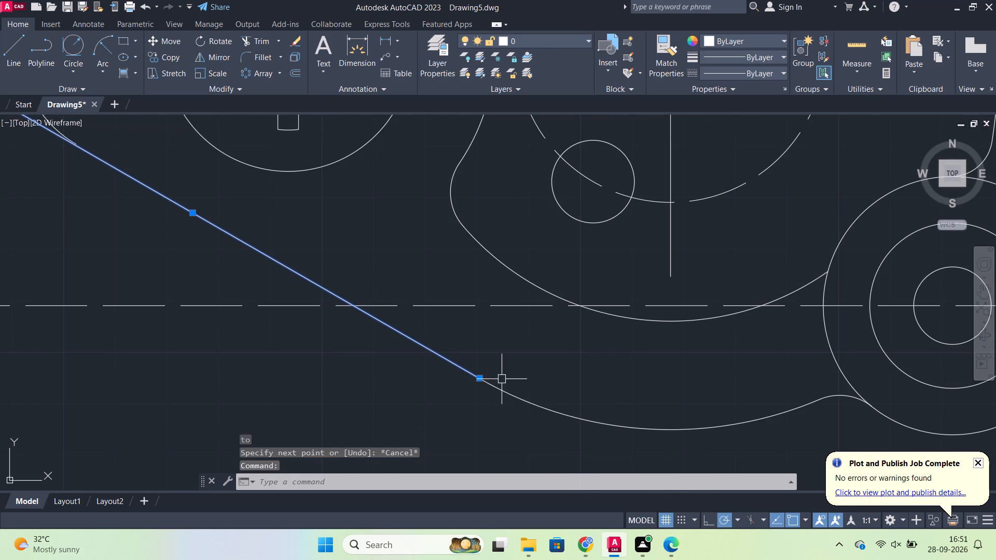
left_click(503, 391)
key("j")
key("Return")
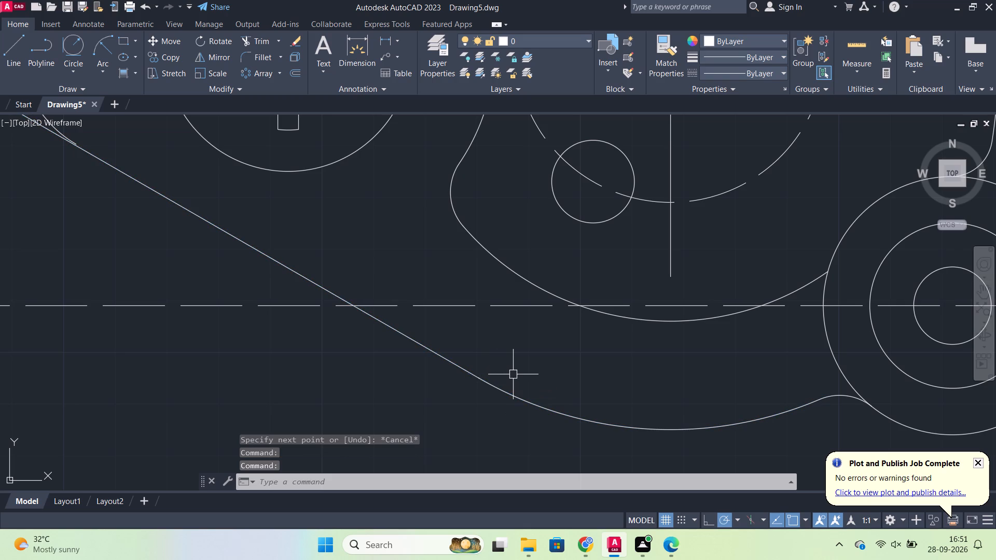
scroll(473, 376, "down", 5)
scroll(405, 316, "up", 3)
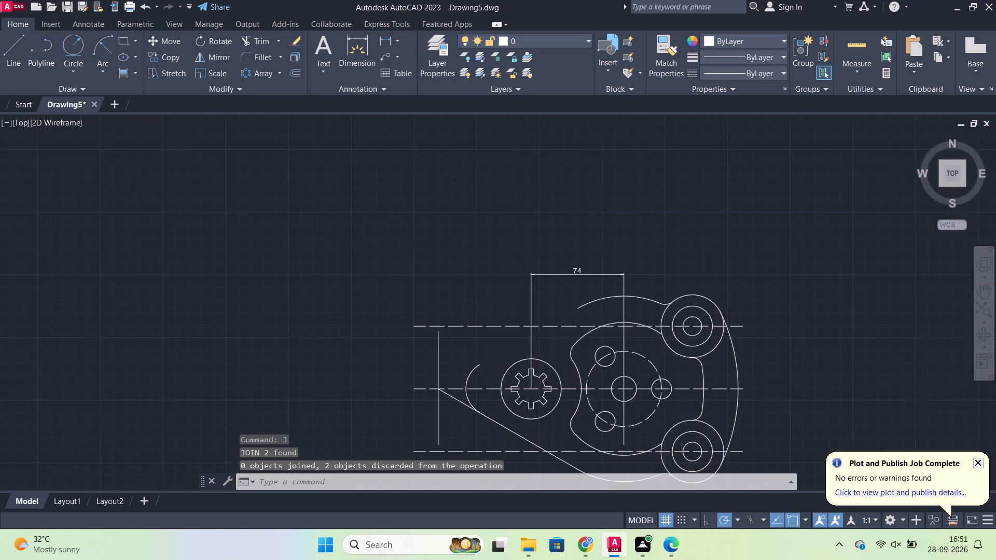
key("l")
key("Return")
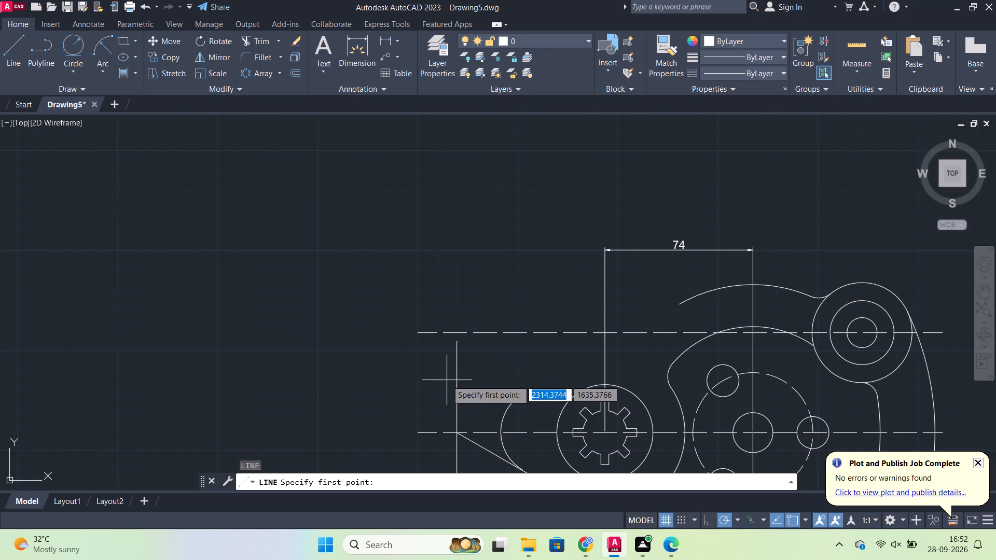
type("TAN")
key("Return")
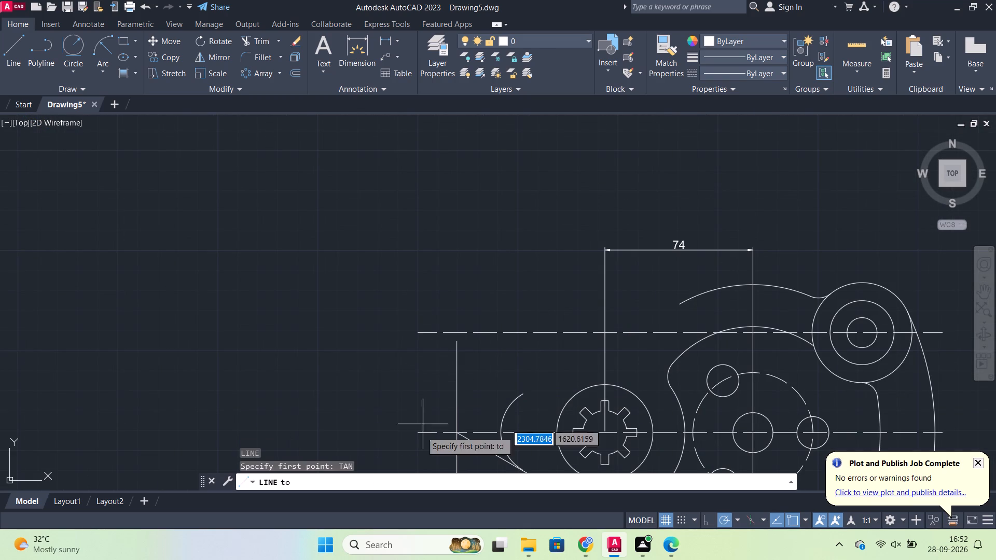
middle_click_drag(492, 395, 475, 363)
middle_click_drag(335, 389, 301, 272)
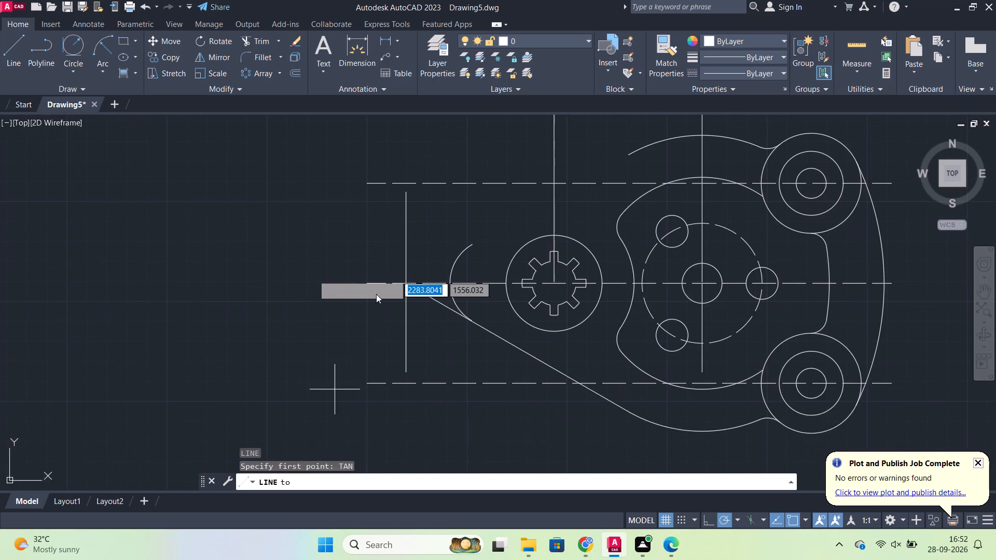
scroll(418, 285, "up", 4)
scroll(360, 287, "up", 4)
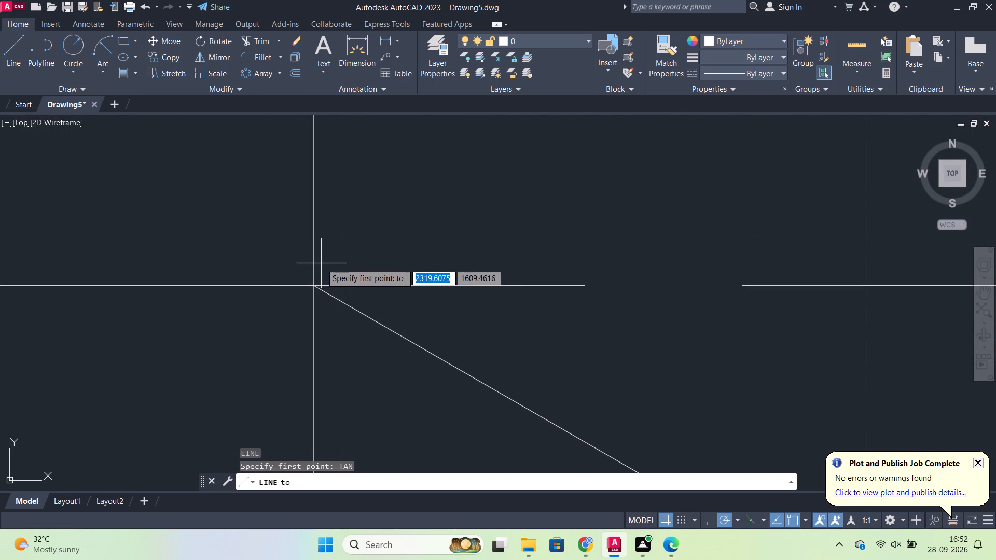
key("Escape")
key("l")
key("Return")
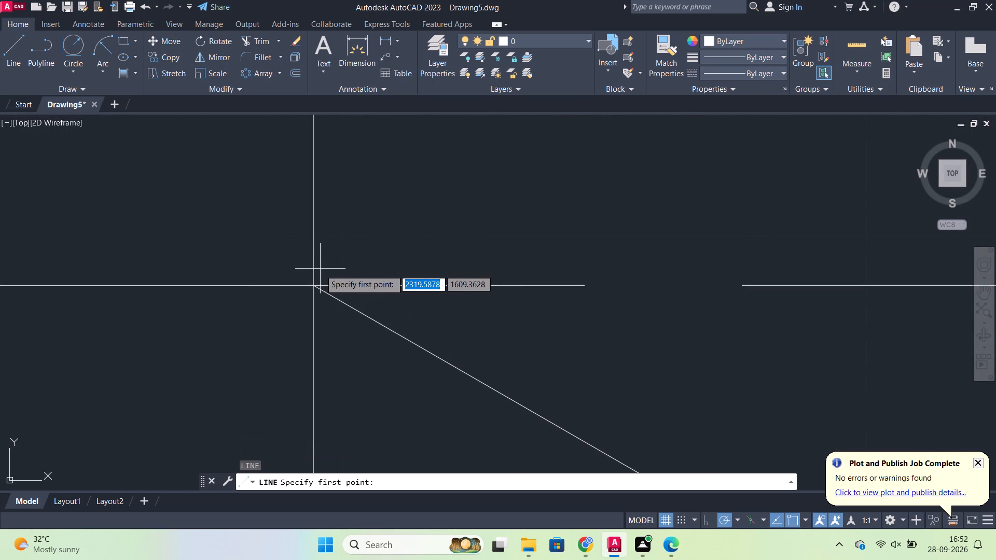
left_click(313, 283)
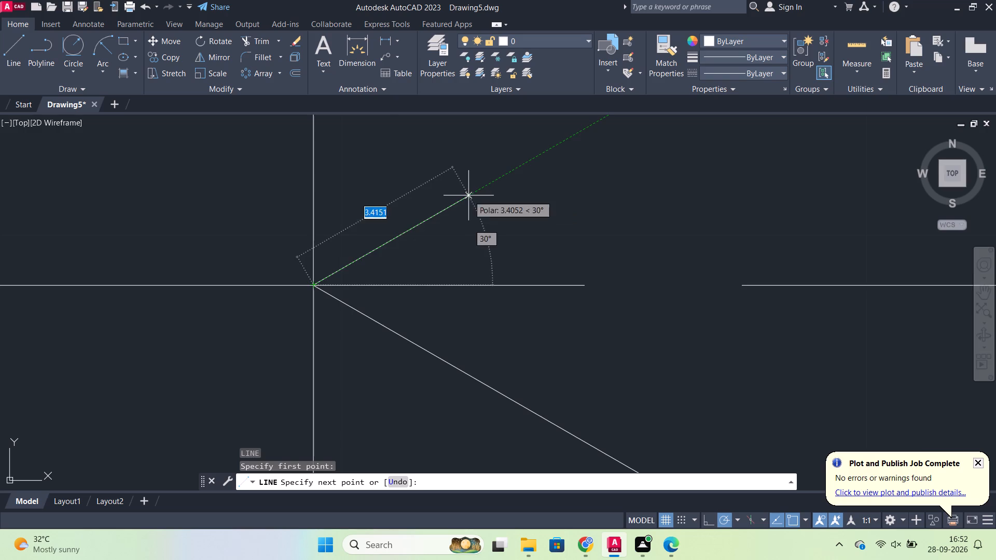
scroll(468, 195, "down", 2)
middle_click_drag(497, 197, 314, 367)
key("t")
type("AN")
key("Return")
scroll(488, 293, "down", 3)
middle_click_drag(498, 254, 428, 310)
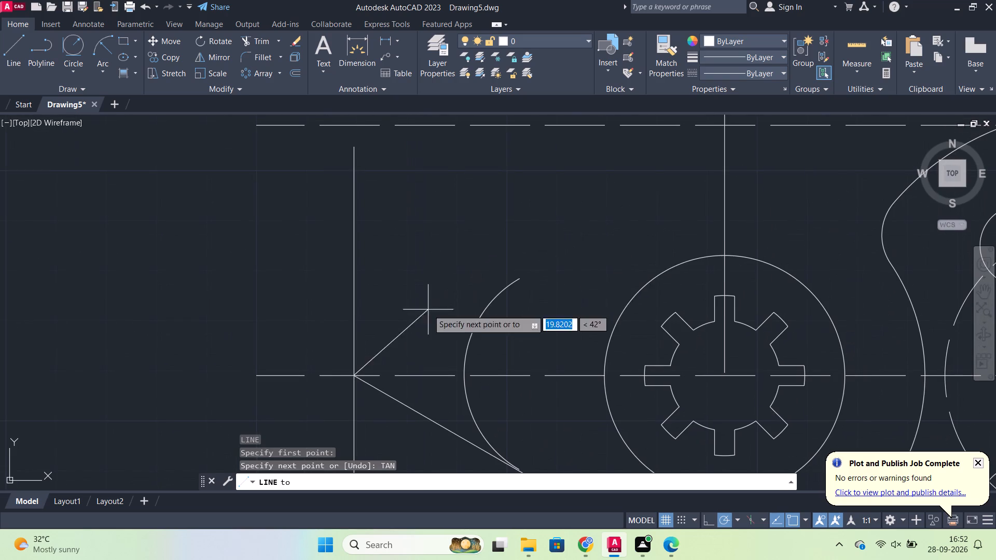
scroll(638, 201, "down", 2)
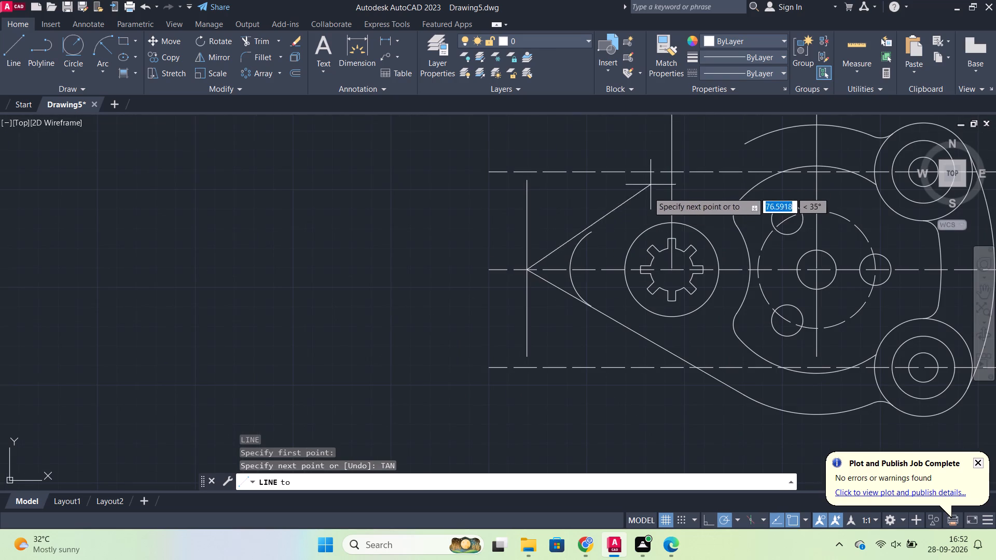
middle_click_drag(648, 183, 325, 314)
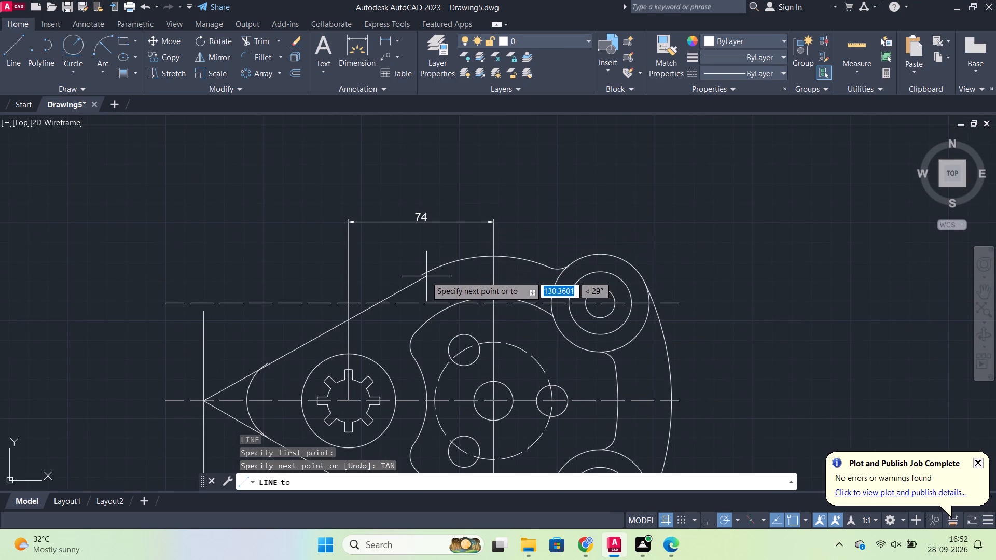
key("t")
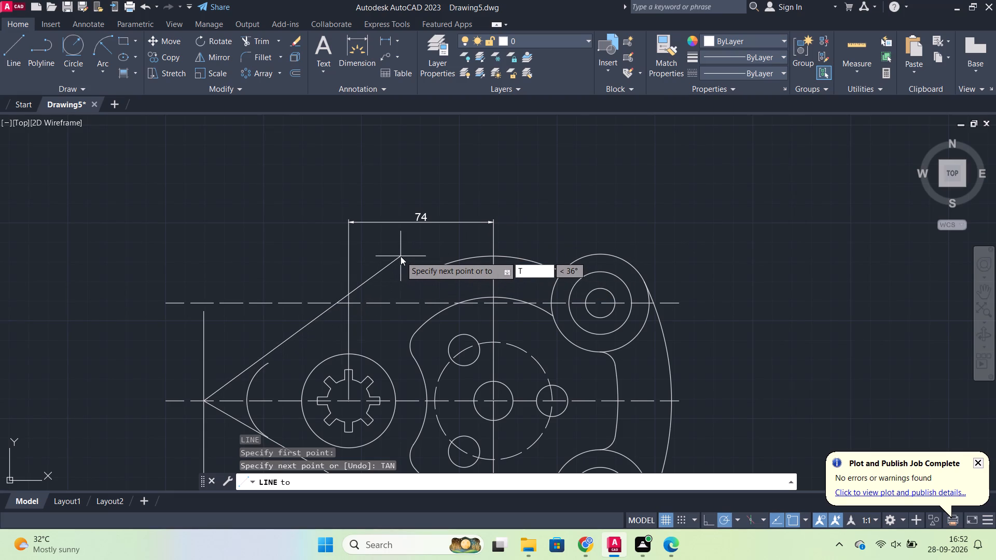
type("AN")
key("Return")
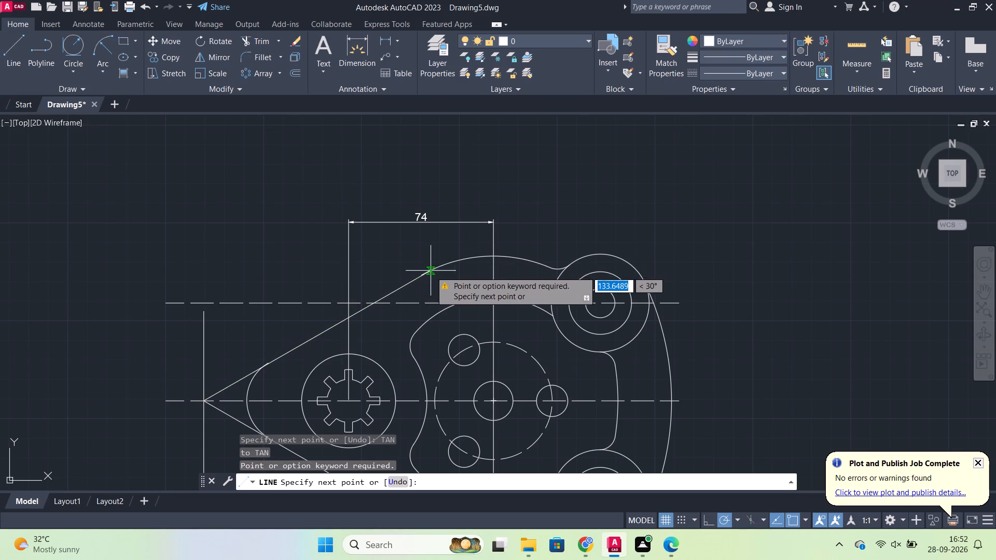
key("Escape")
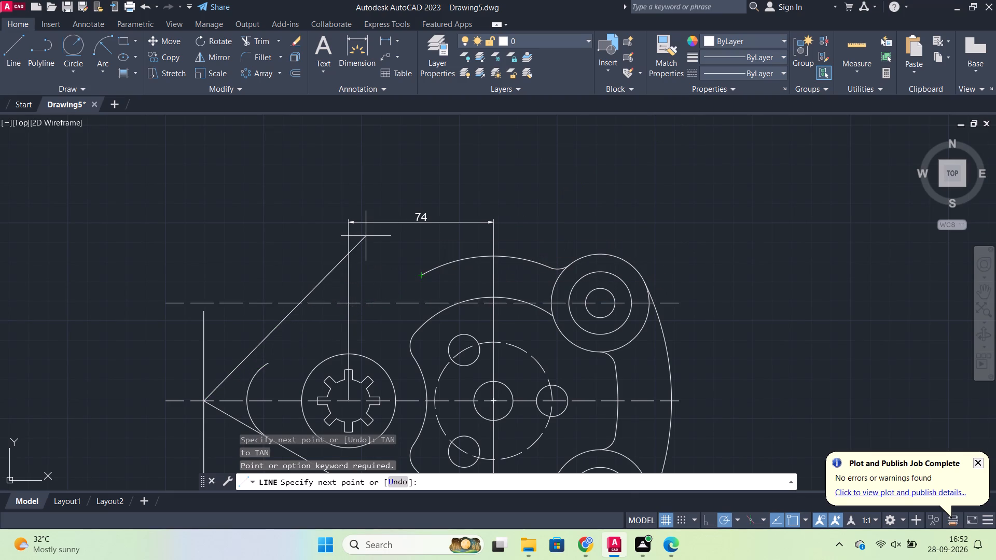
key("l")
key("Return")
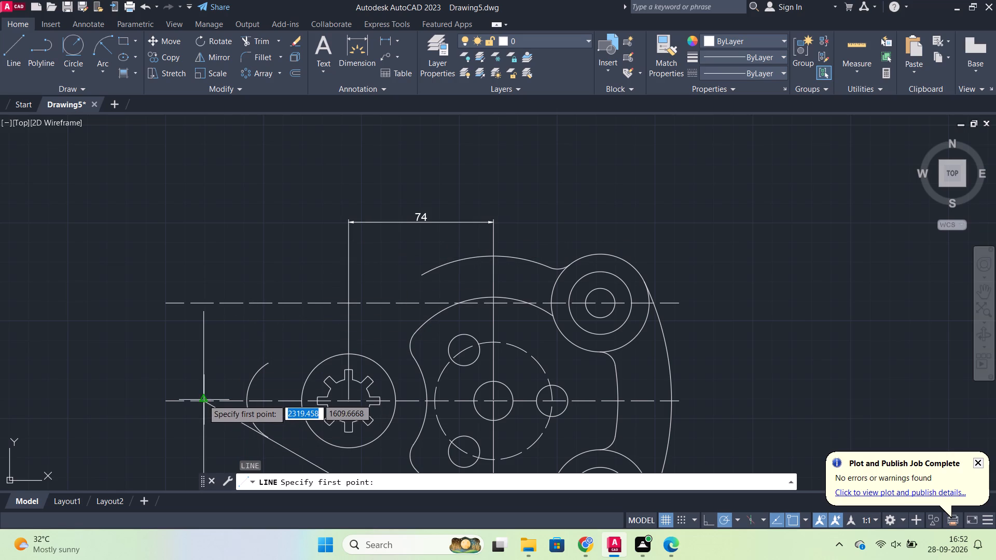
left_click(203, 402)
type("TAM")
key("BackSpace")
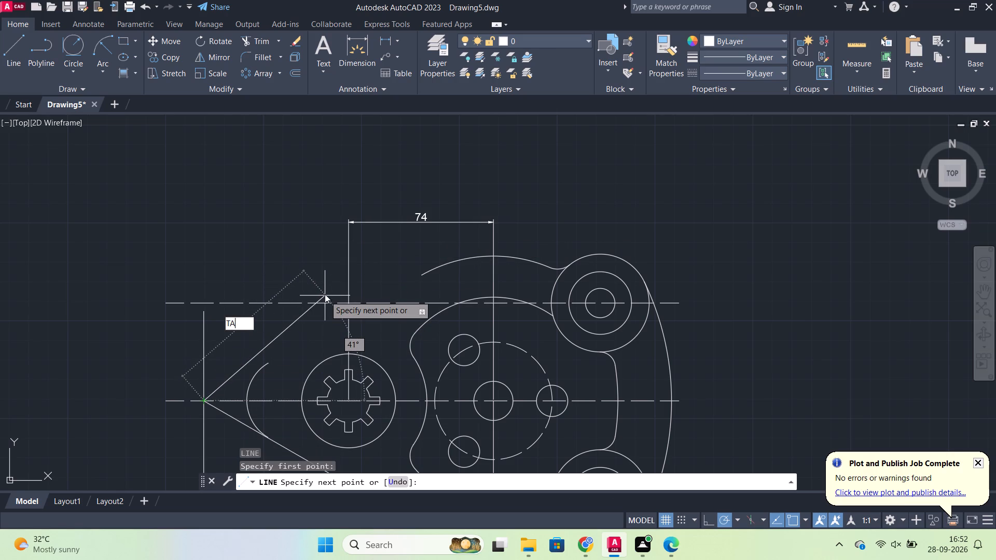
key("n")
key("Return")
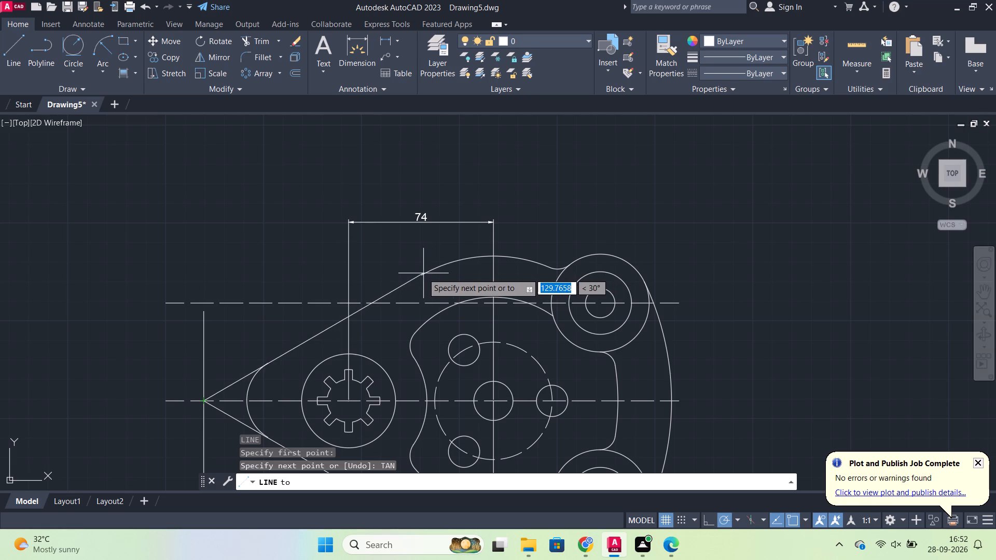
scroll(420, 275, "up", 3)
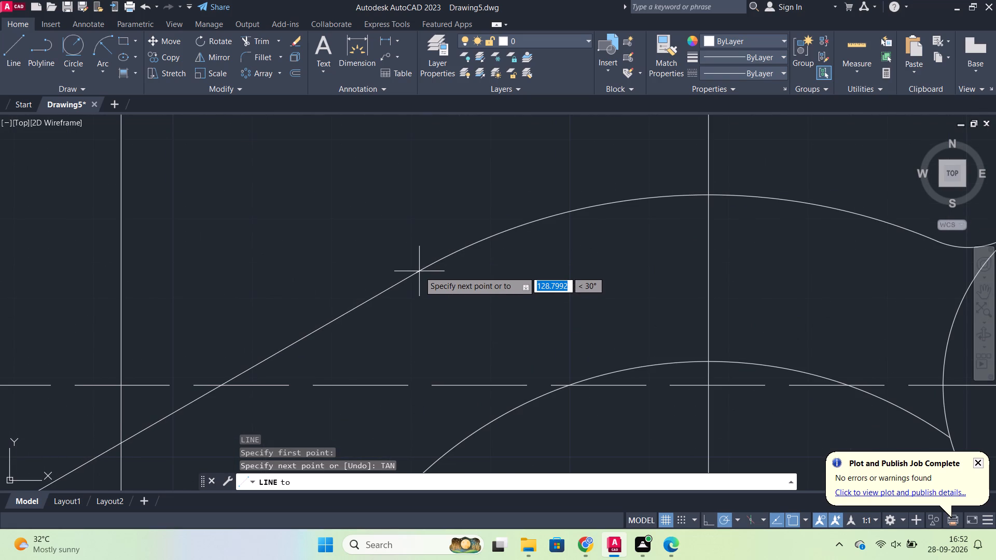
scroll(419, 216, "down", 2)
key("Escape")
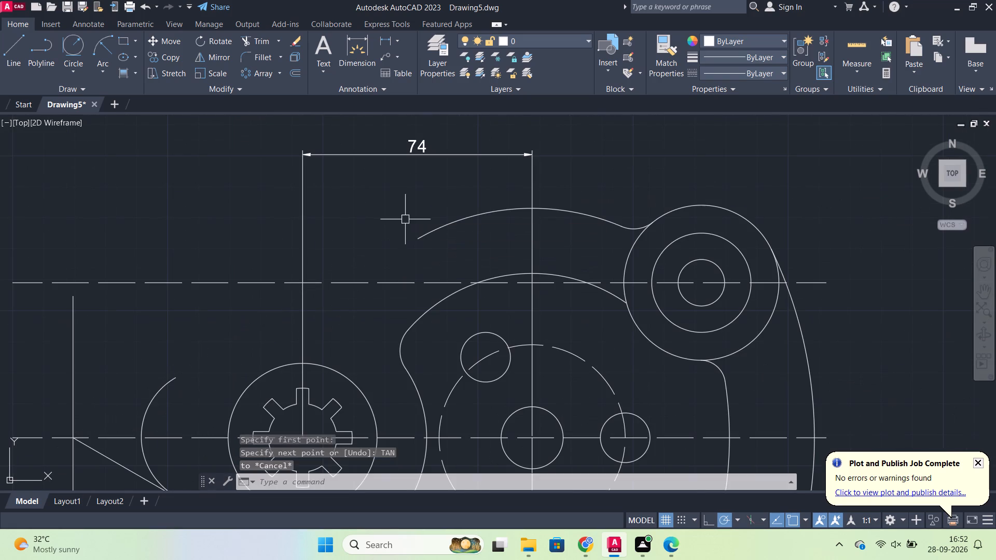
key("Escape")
Mirror the lower slanted tangent line about the horizontal centre line through the central hole, keeping the original line.
scroll(405, 226, "down", 2)
left_click(344, 355)
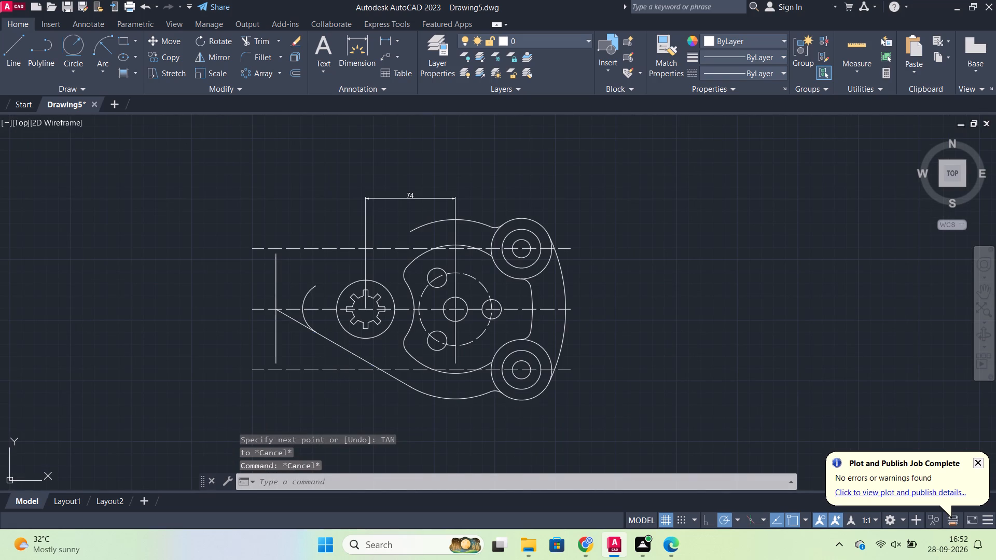
type("MI")
key("Return")
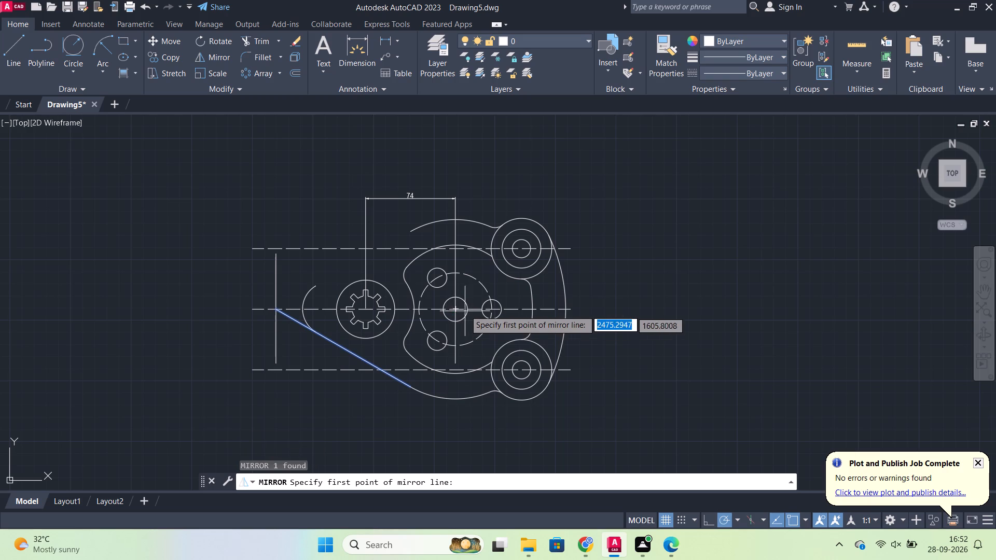
left_click(456, 309)
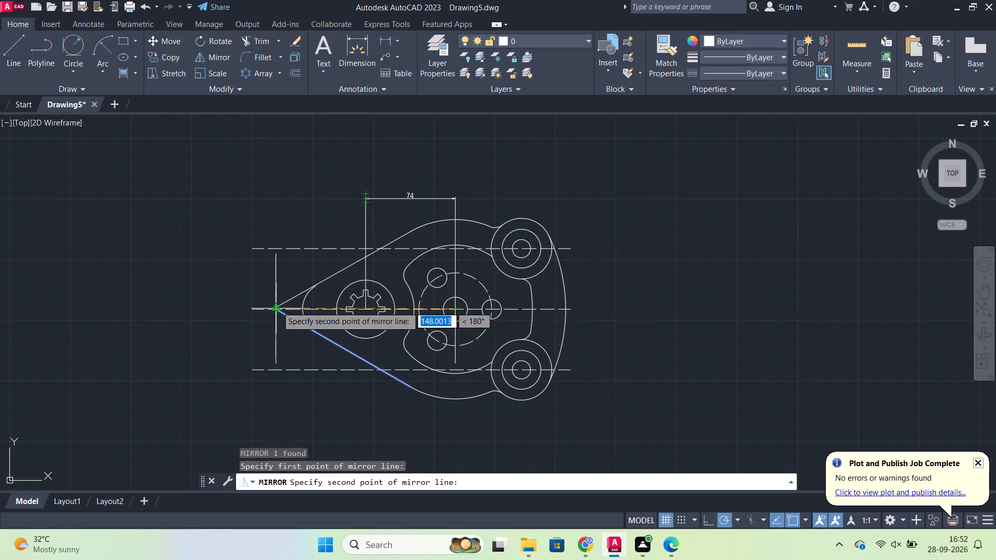
scroll(277, 306, "up", 3)
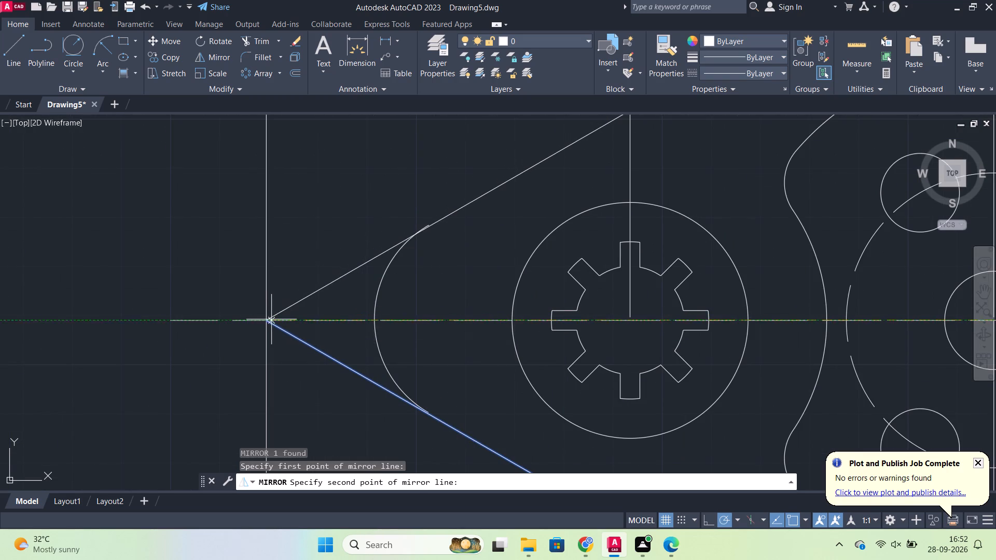
left_click(265, 319)
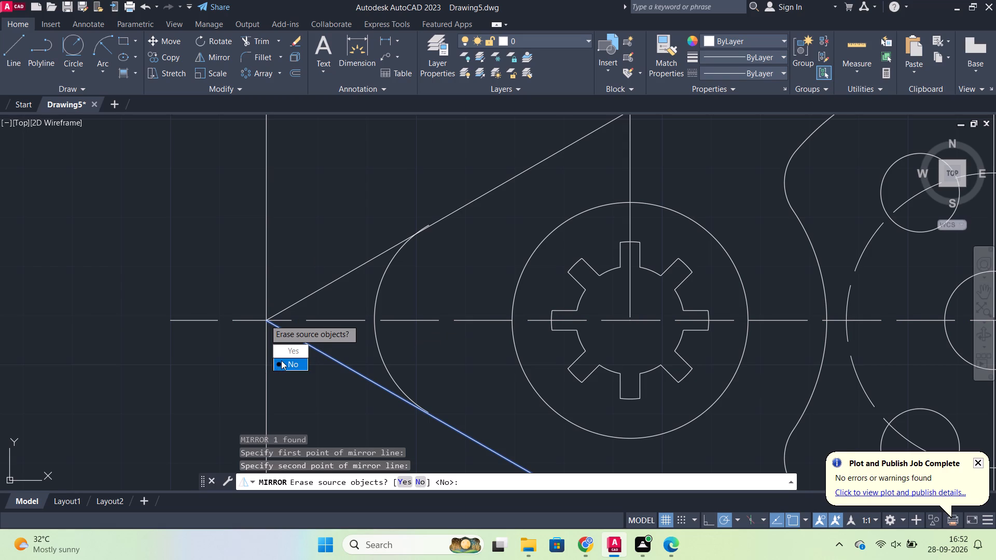
left_click_drag(282, 359, 265, 319)
Erase the old end arc between the two slanted lines, beside the notched disc.
scroll(267, 315, "down", 2)
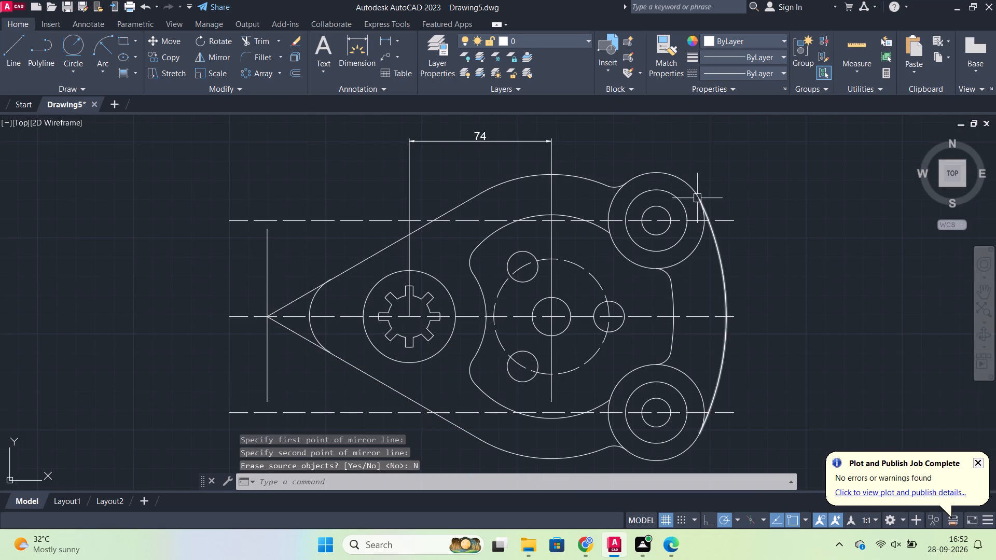
scroll(330, 249, "up", 3)
middle_click_drag(381, 353, 382, 348)
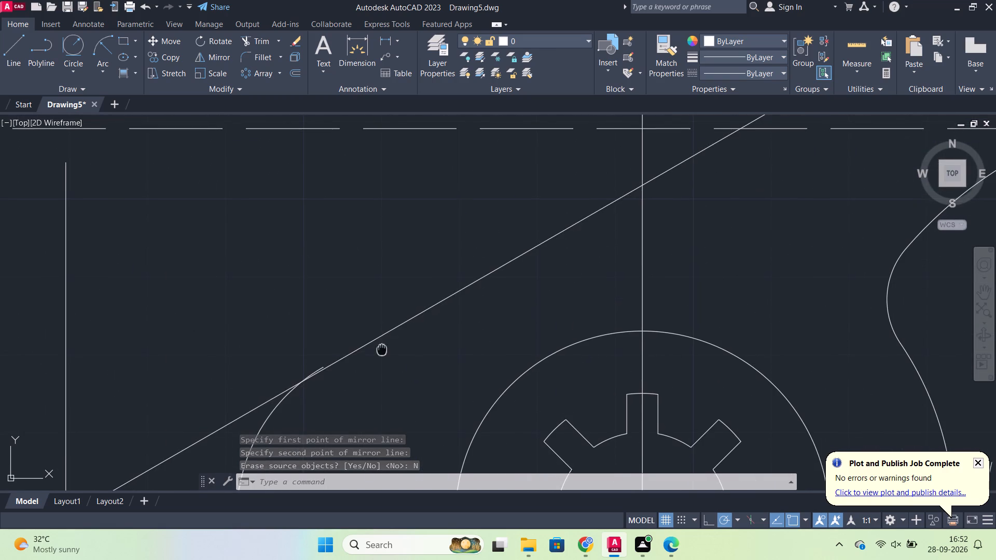
middle_click_drag(382, 348, 384, 347)
scroll(427, 347, "down", 1)
middle_click_drag(424, 338, 463, 287)
scroll(424, 338, "down", 1)
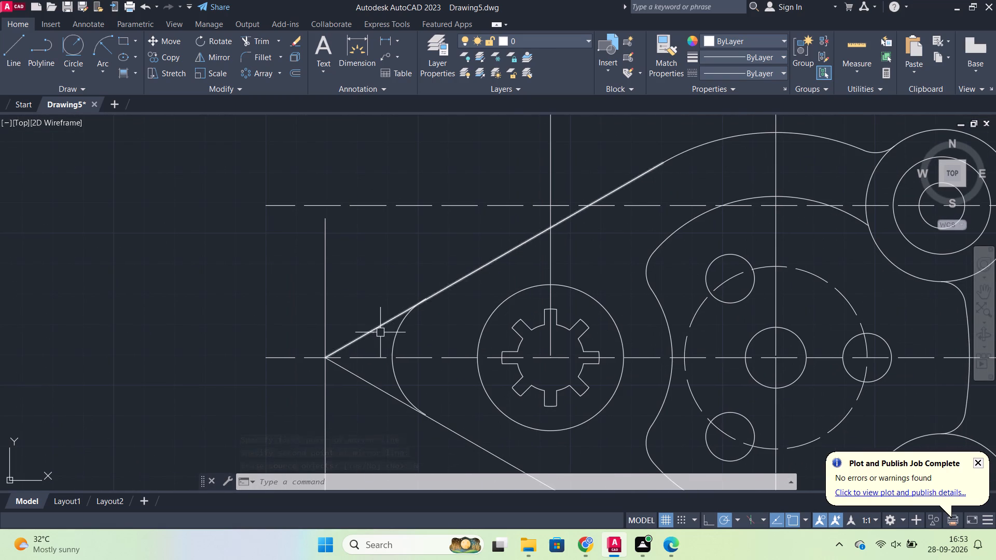
left_click(396, 341)
key("e")
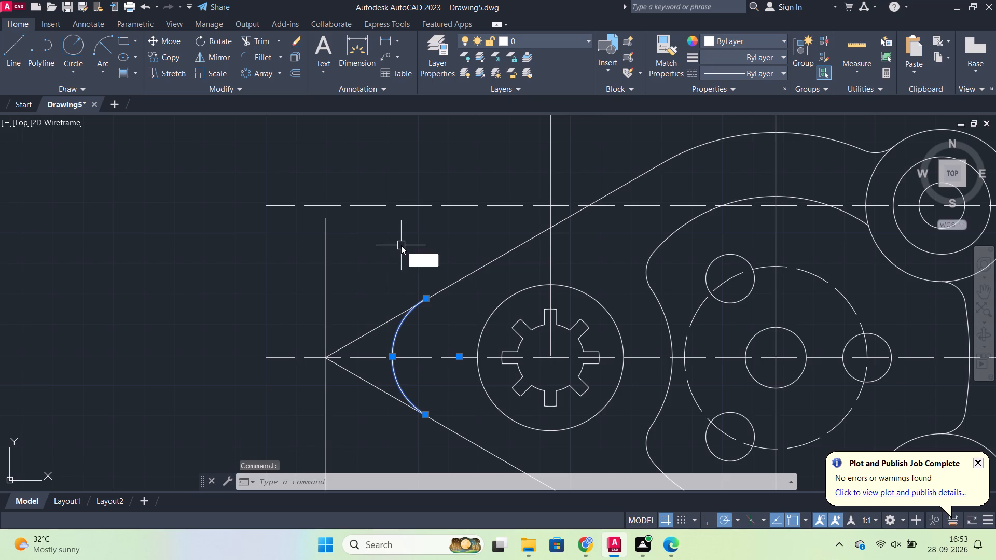
key("Return")
Fillet the apex between the upper and lower slanted lines with a radius of 22.
key("f")
key("Return")
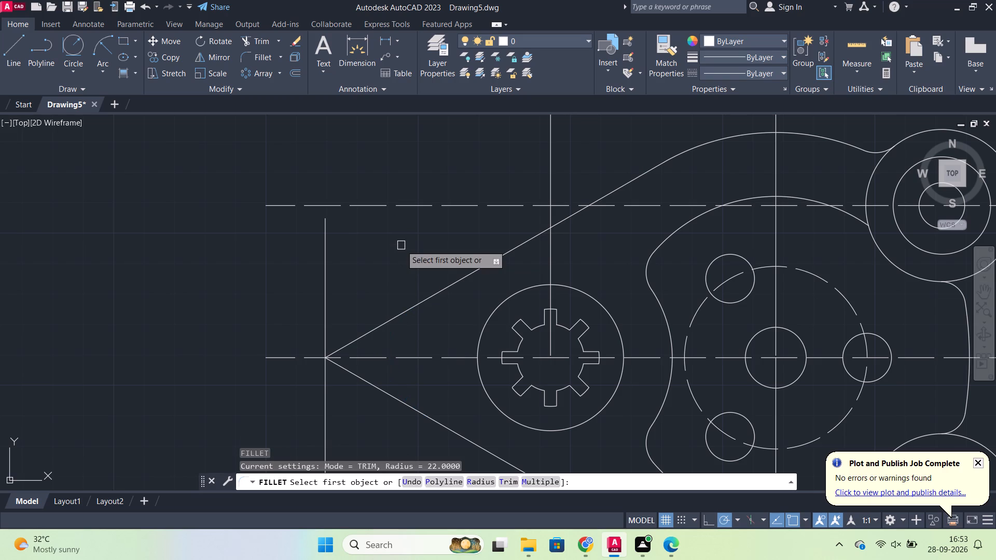
key("r")
key("Return")
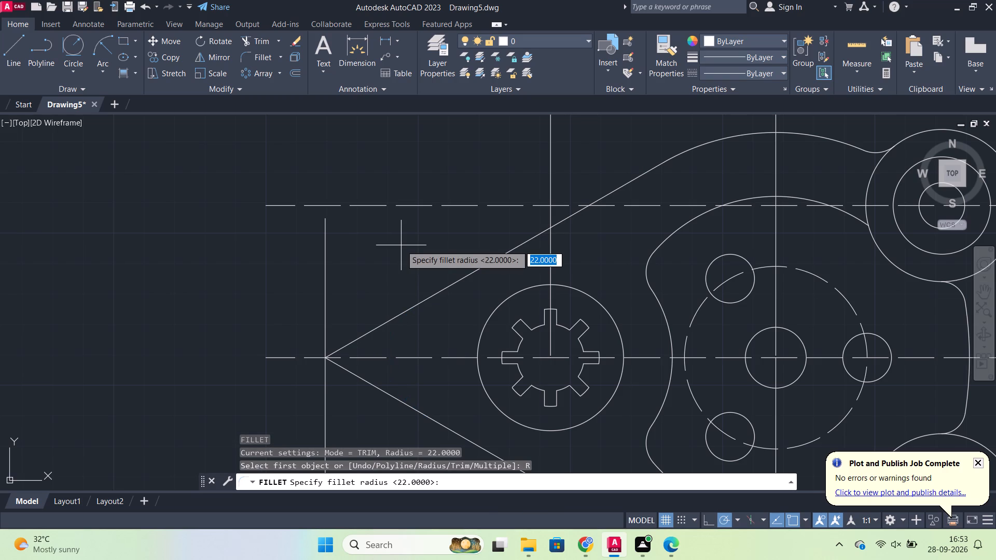
key("Return")
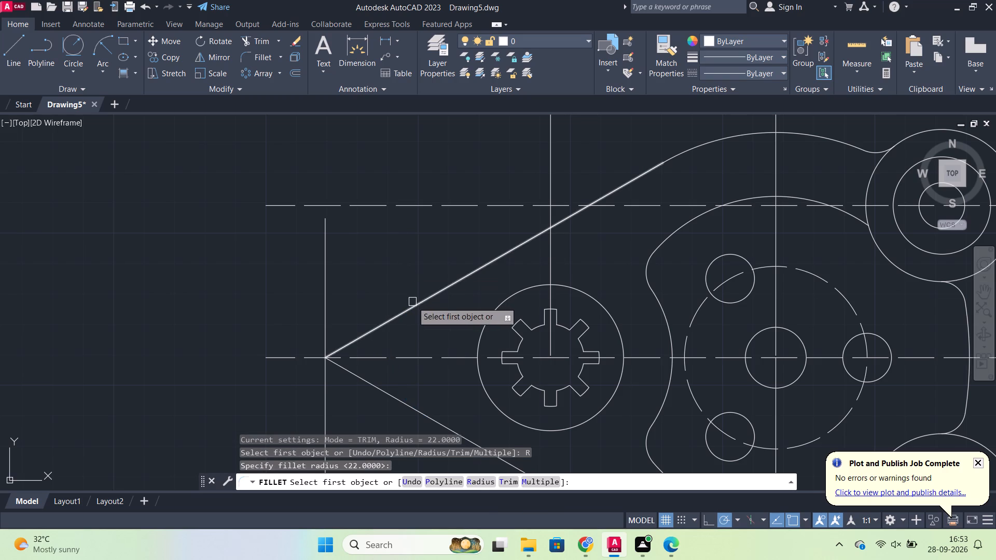
left_click(412, 302)
left_click(409, 407)
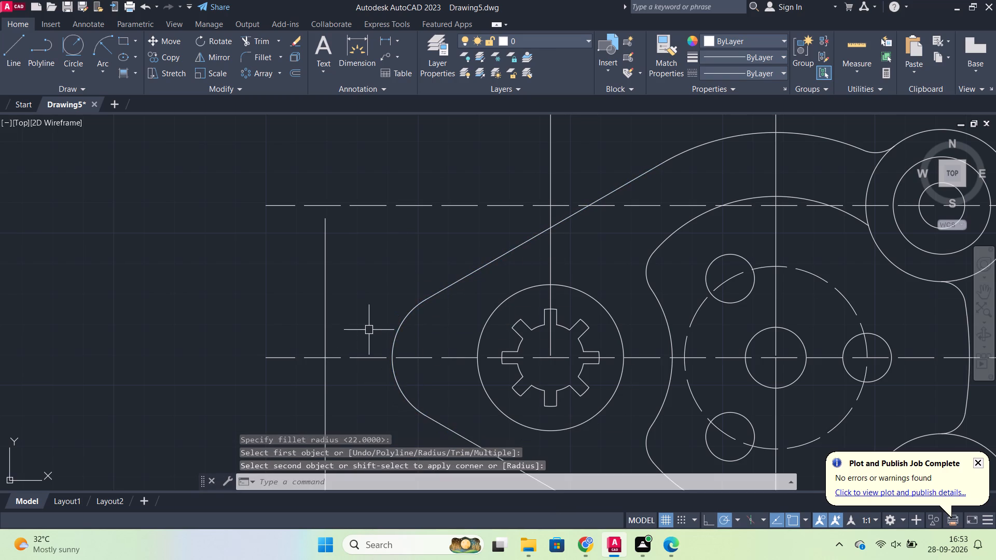
Extend the upper and lower slanted lines past the rounded end to the vertical line at the apex.
key("Escape")
type("EX")
key("Return")
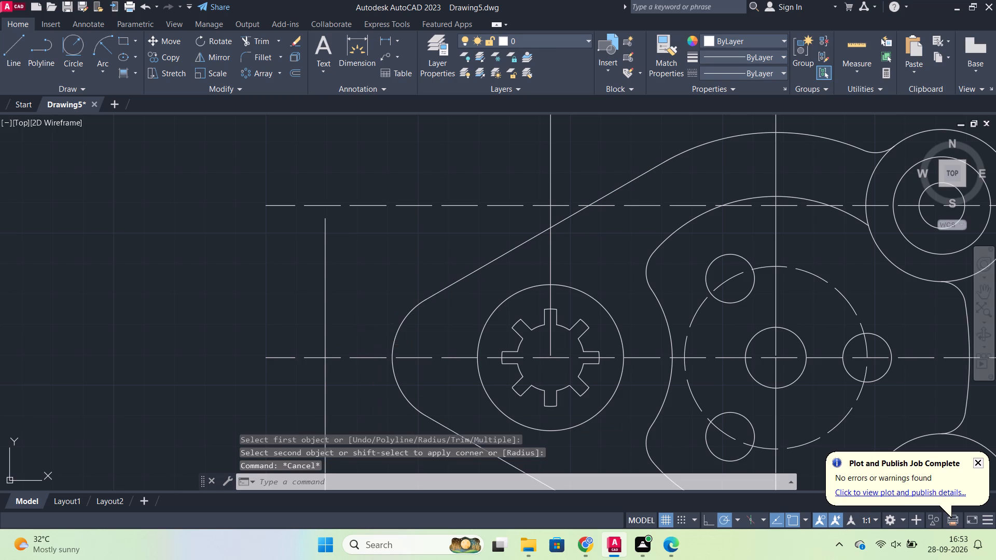
left_click(455, 281)
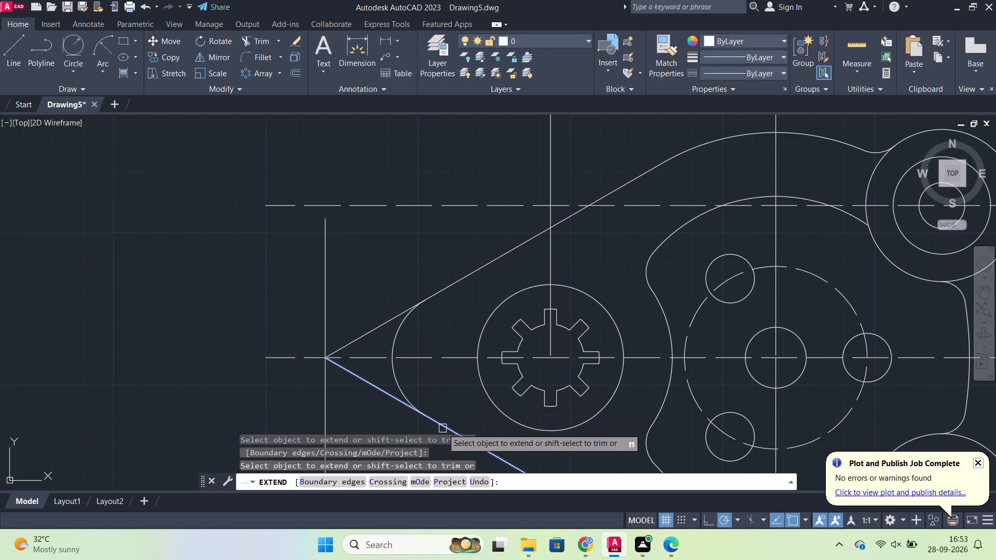
left_click(442, 428)
key("Escape")
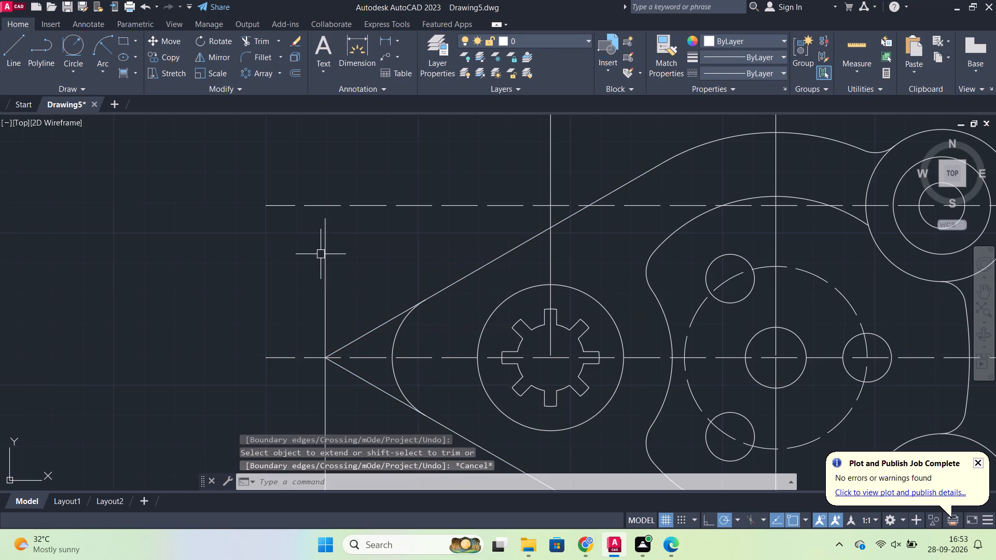
Lengthen the vertical apex line upward by about 56, past the upper dashed centre line.
left_click(322, 256)
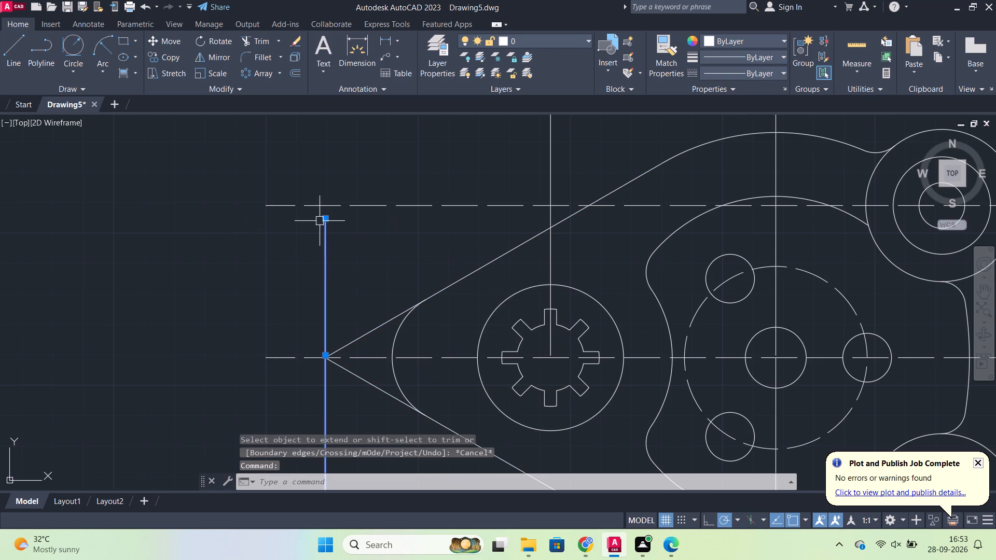
left_click(324, 218)
scroll(318, 193, "down", 2)
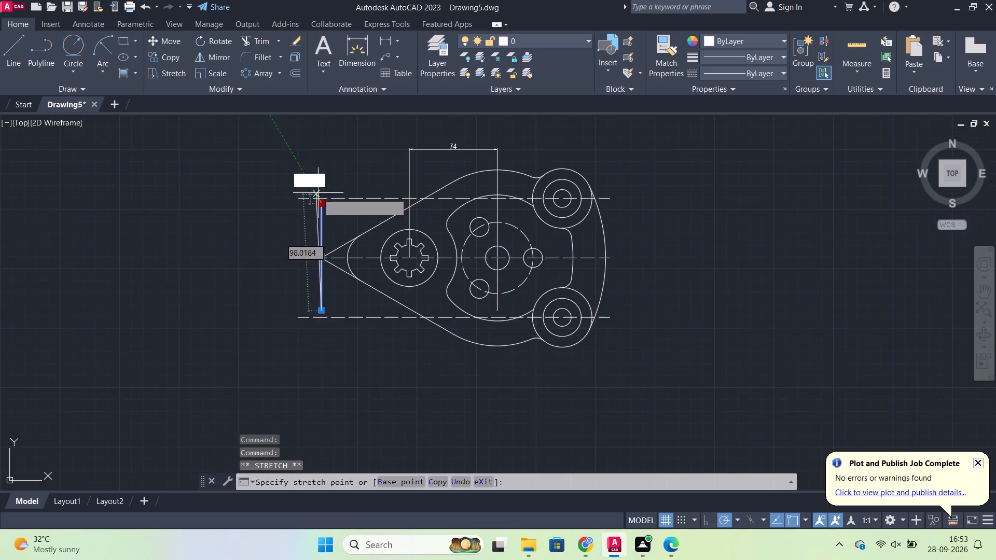
middle_click_drag(320, 175, 312, 233)
key("Escape")
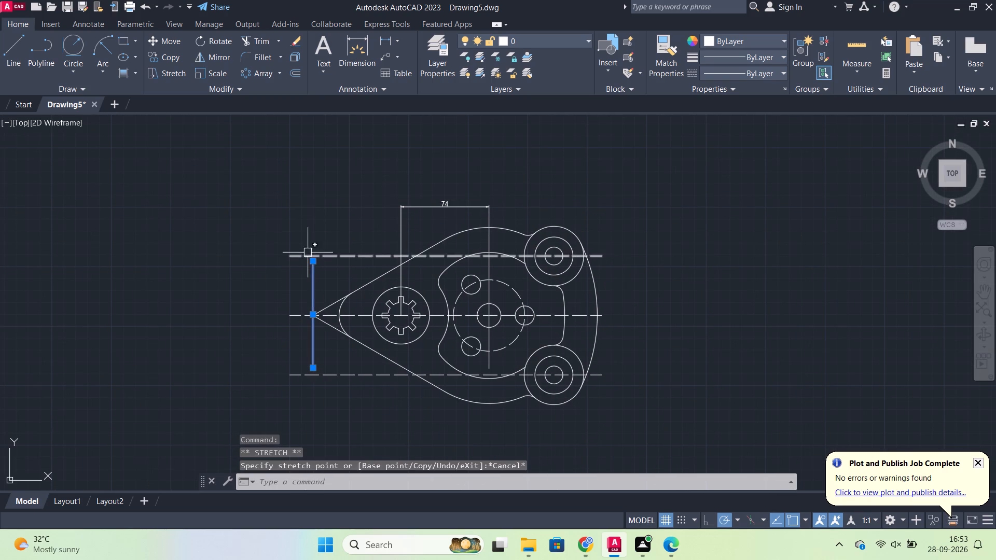
left_click(344, 296)
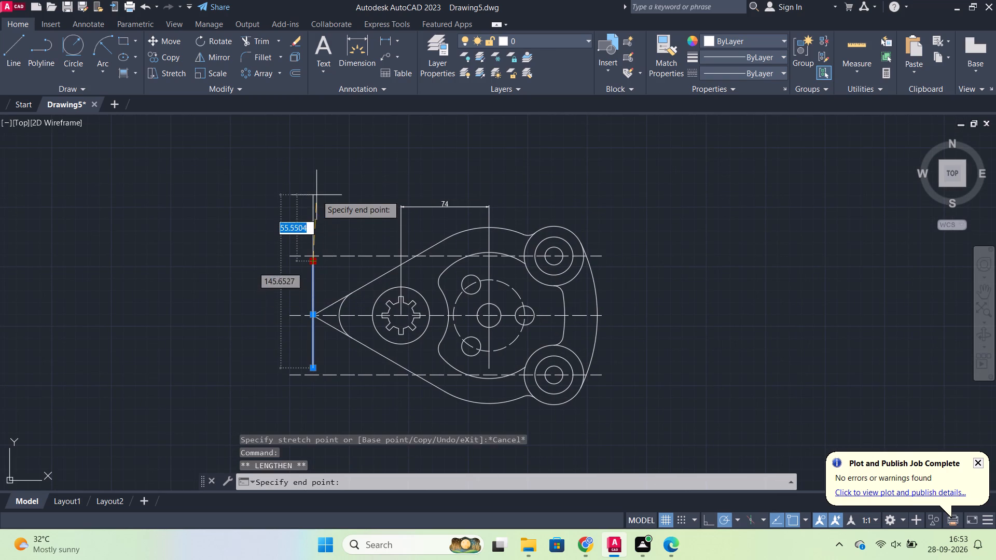
left_click(316, 195)
key("Escape")
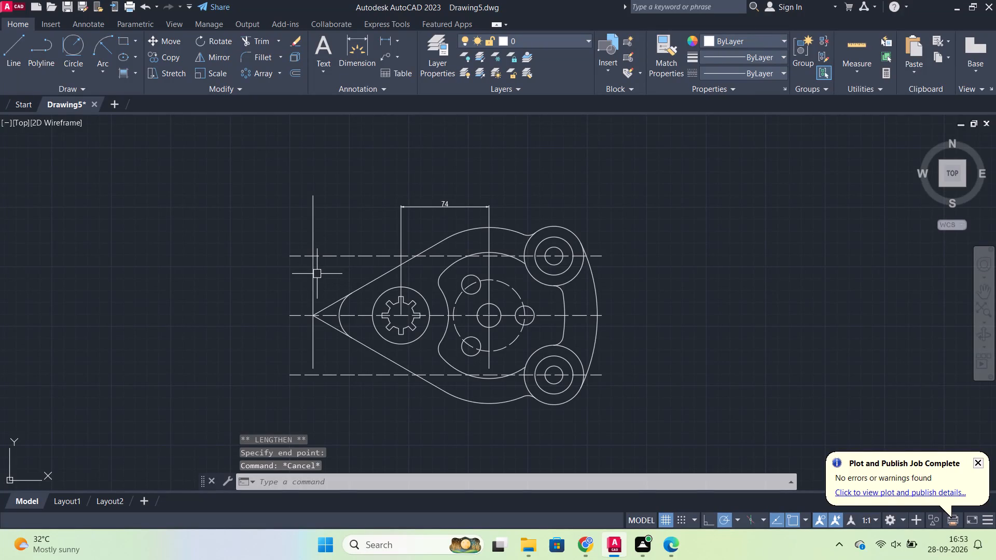
Trim away the part of the vertical apex line below the horizontal centre line.
key("t")
key("r")
key("Return")
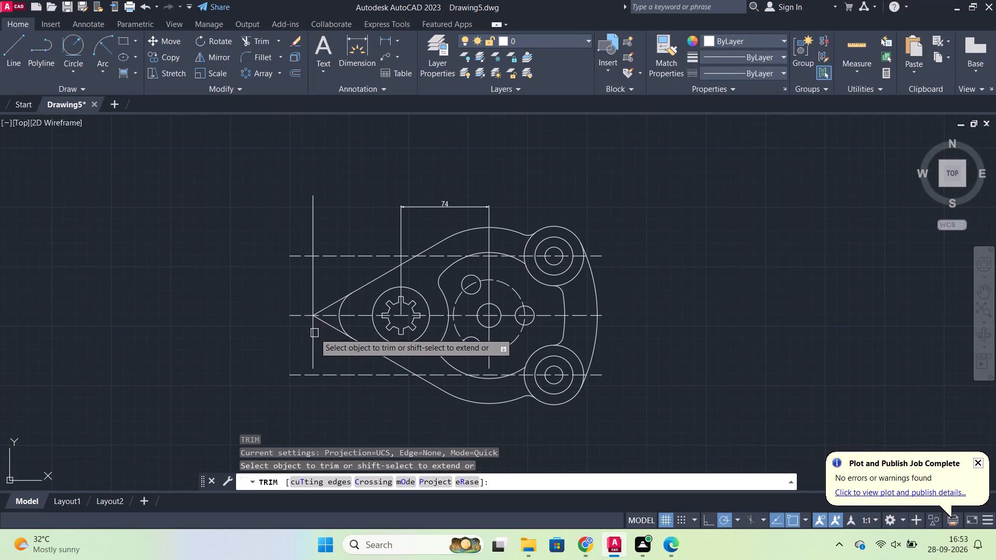
left_click(314, 333)
key("Escape")
Change the remaining vertical apex line to the dashed ACAD linetype.
left_click(309, 208)
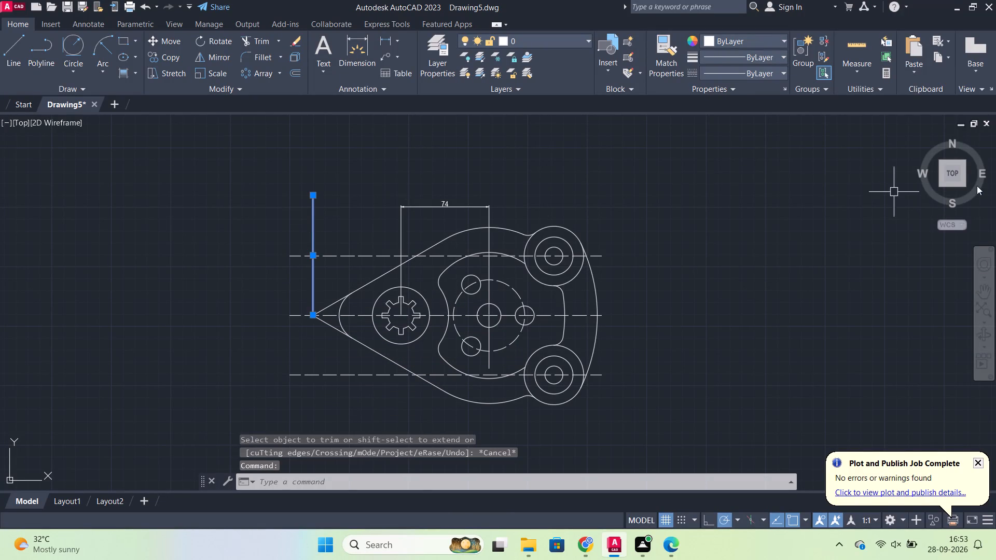
left_click(748, 68)
left_click(778, 120)
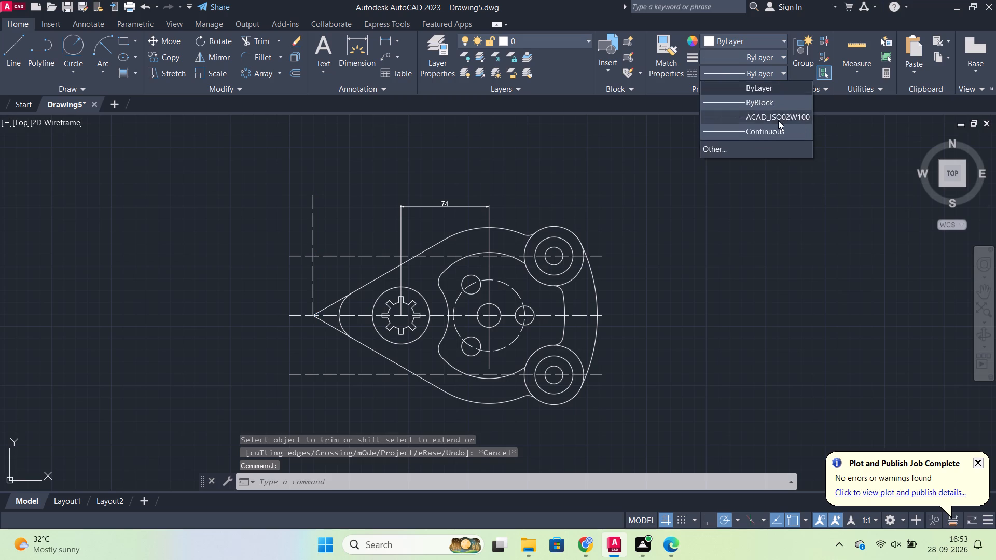
Add a linear dimension from the central hole's centre to the vertical apex line, placed above the 74 dimension.
left_click(383, 43)
left_click(490, 315)
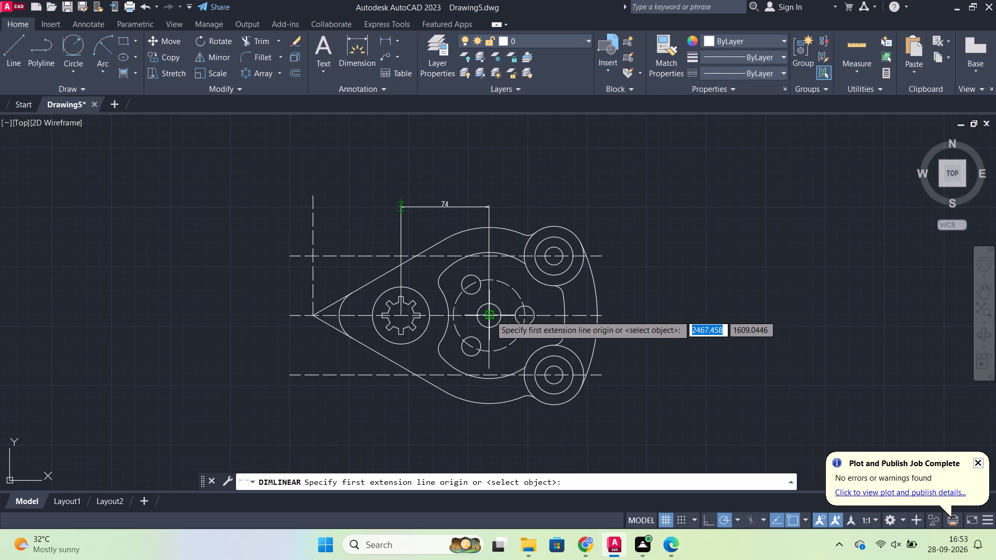
left_click(312, 244)
left_click(370, 190)
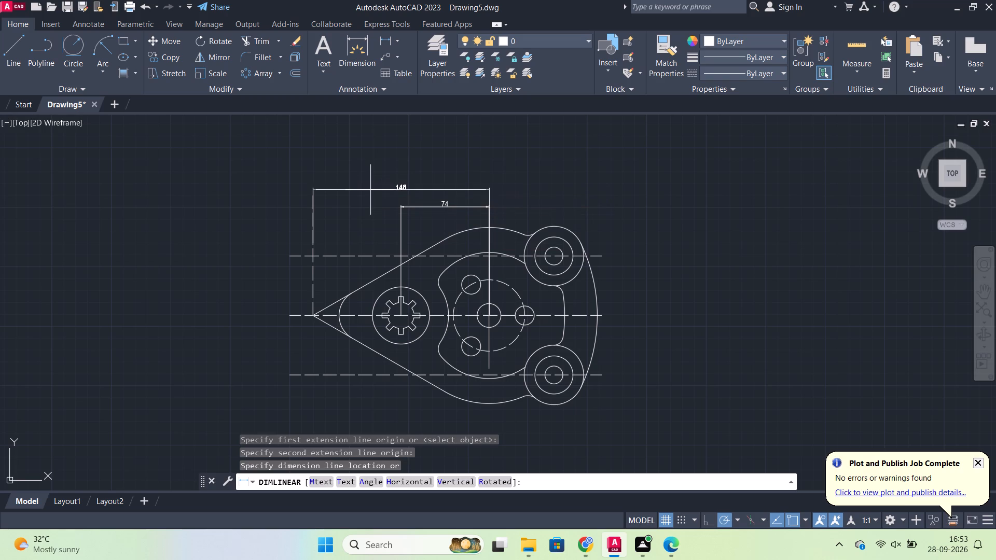
middle_click_drag(620, 225, 733, 198)
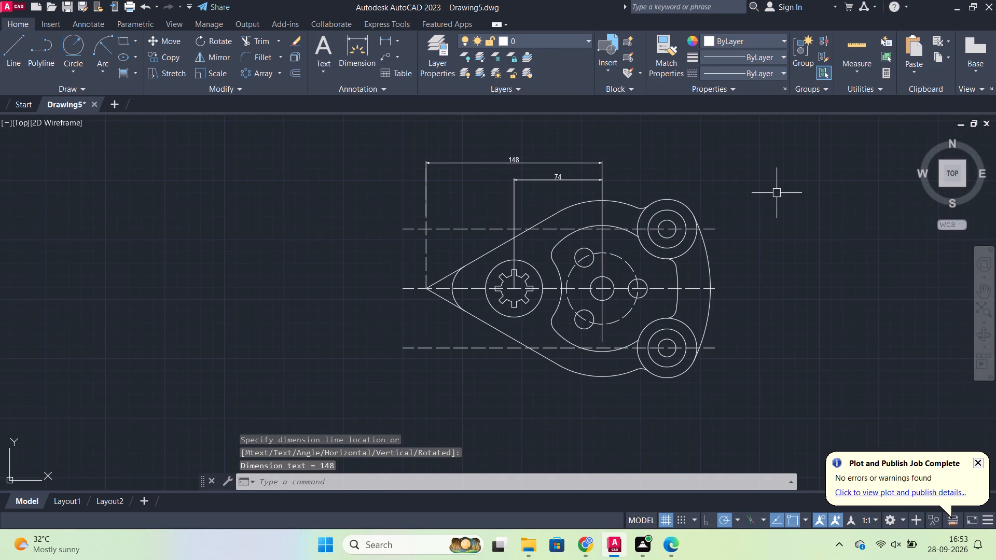
Add diameter dimensions to the notched disc's outer circle, its notch outer ends and its inner toothed circle.
left_click(397, 38)
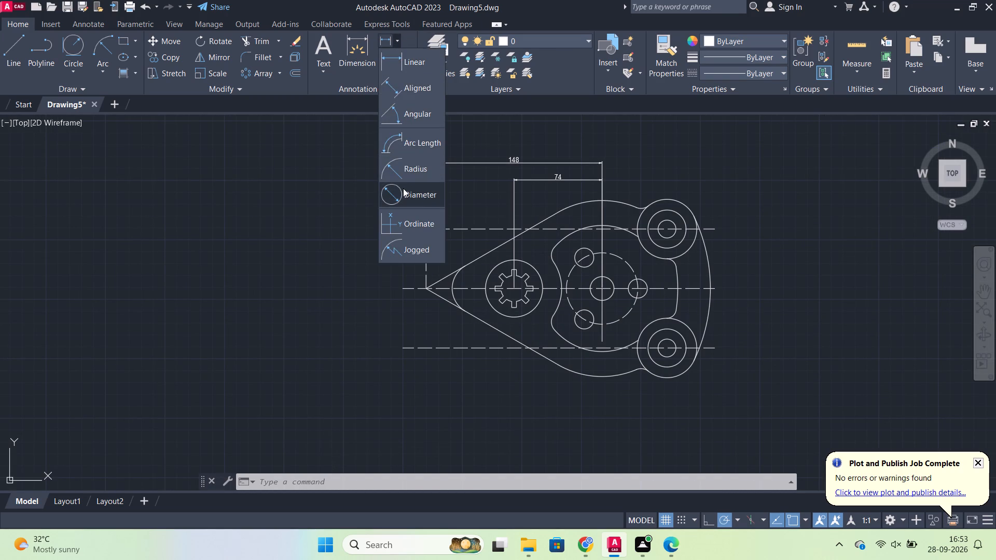
left_click(403, 188)
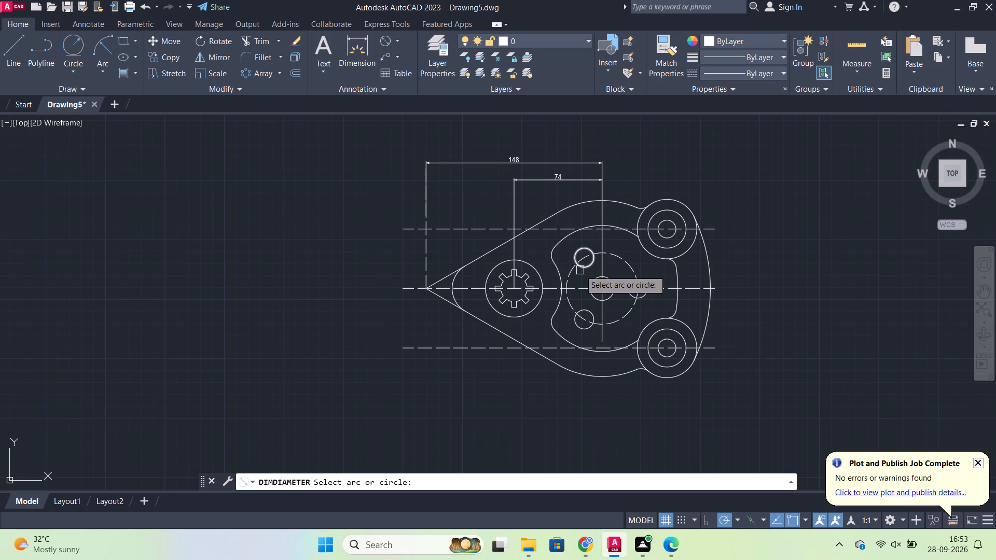
scroll(580, 270, "up", 3)
left_click(375, 245)
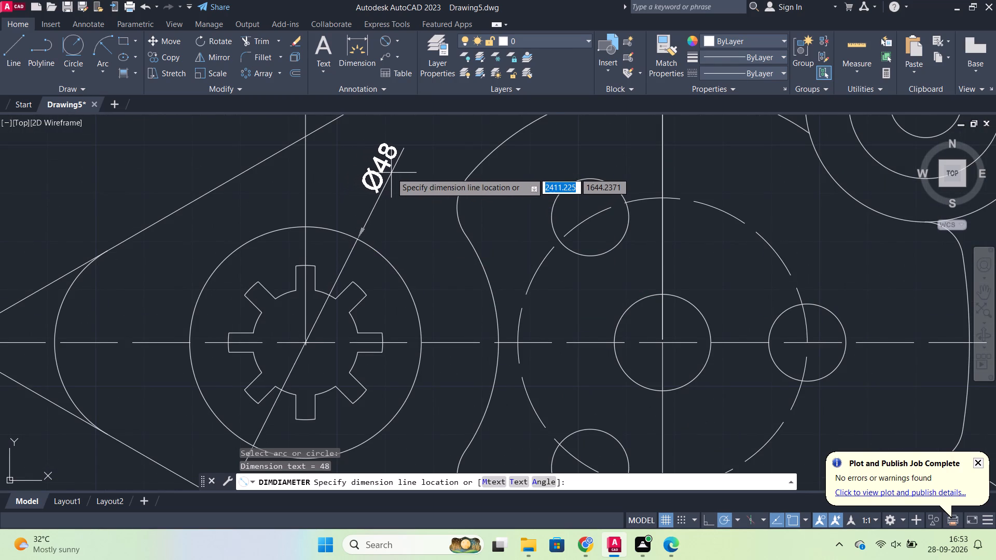
left_click(391, 173)
key("space")
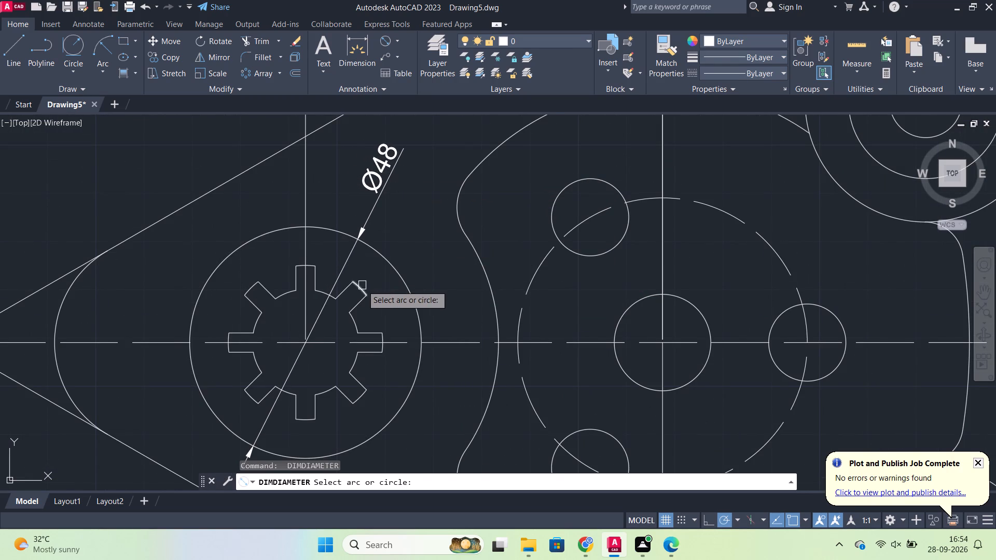
left_click(362, 285)
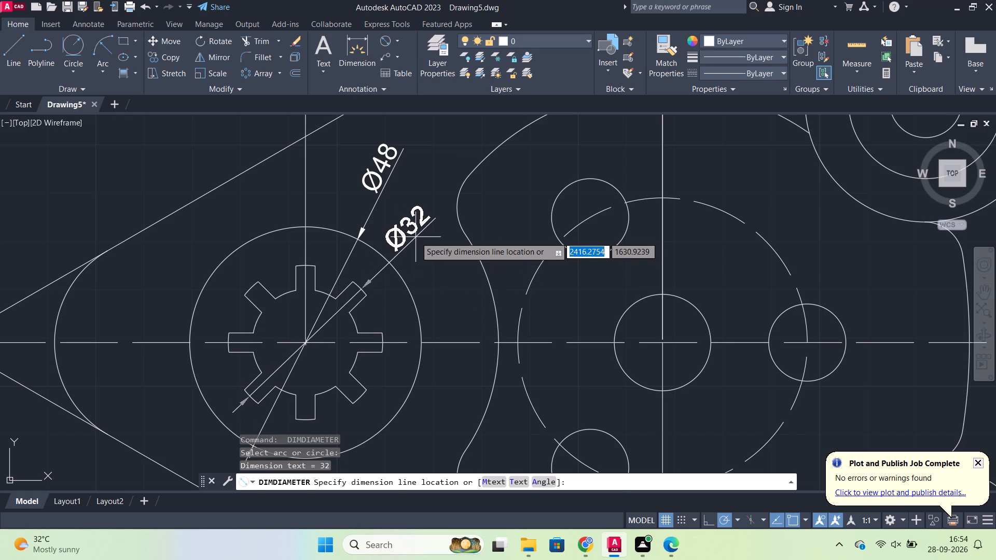
left_click(416, 237)
key("space")
left_click(280, 292)
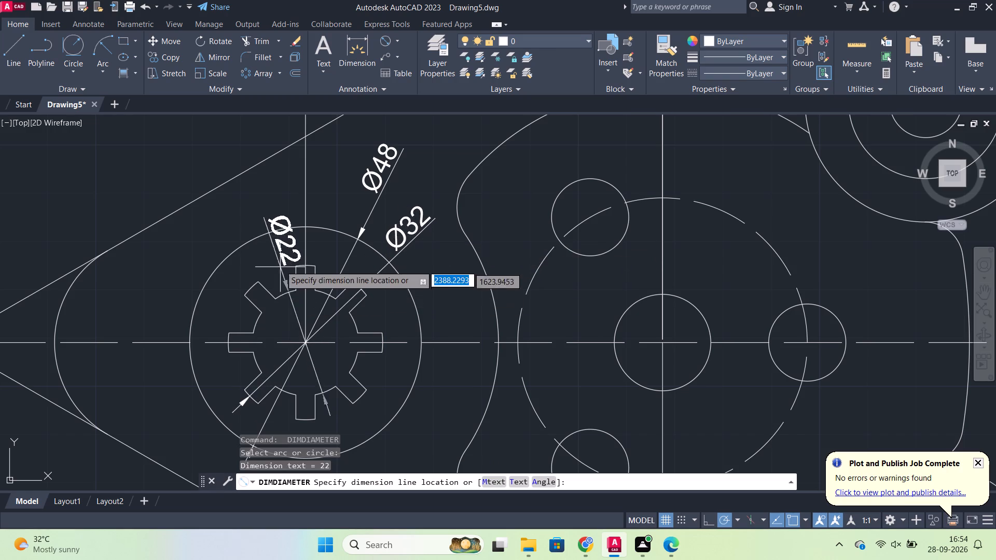
left_click(250, 206)
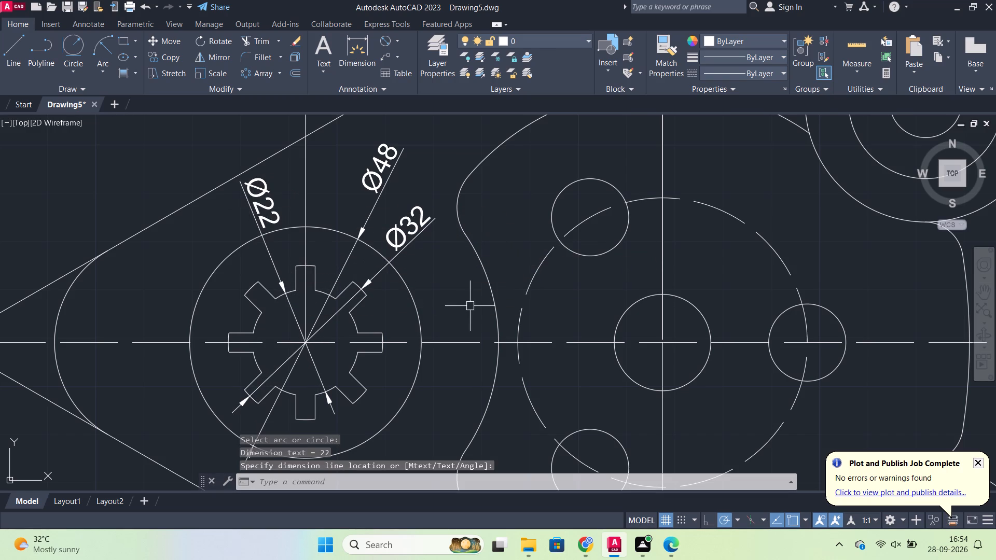
Add diameter dimensions to the dashed bolt circle and the small hole on the horizontal centre line.
middle_click_drag(459, 302, 517, 235)
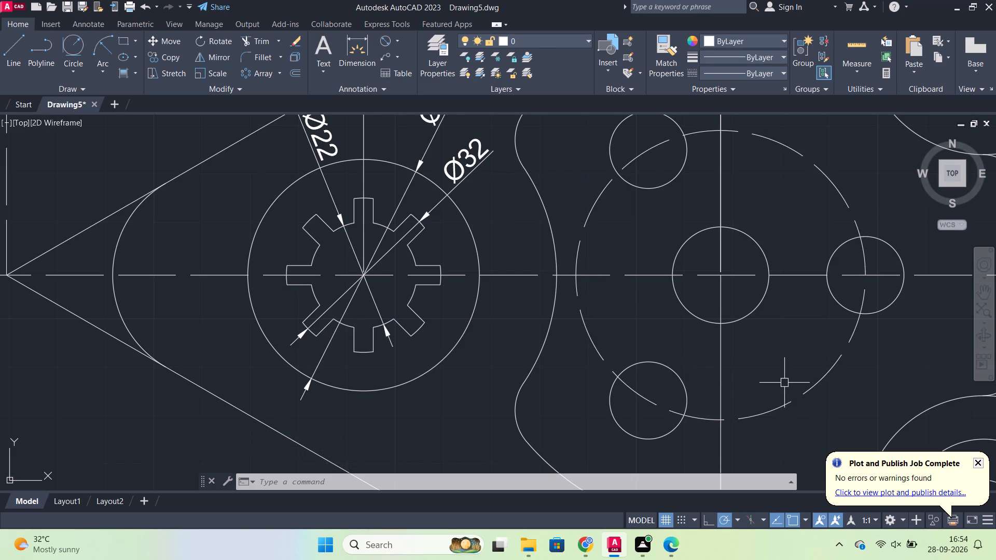
middle_click_drag(777, 382, 594, 287)
key("space")
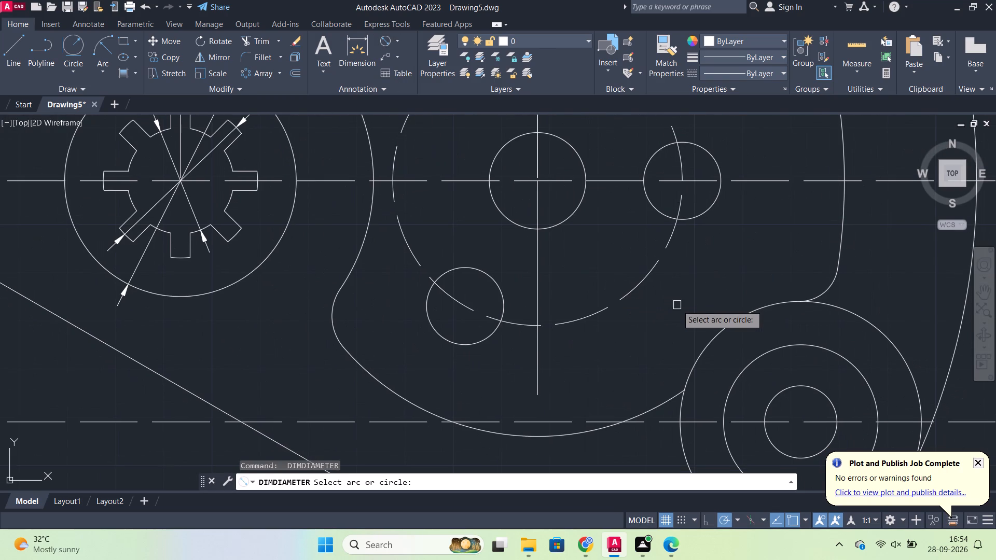
scroll(714, 320, "down", 2)
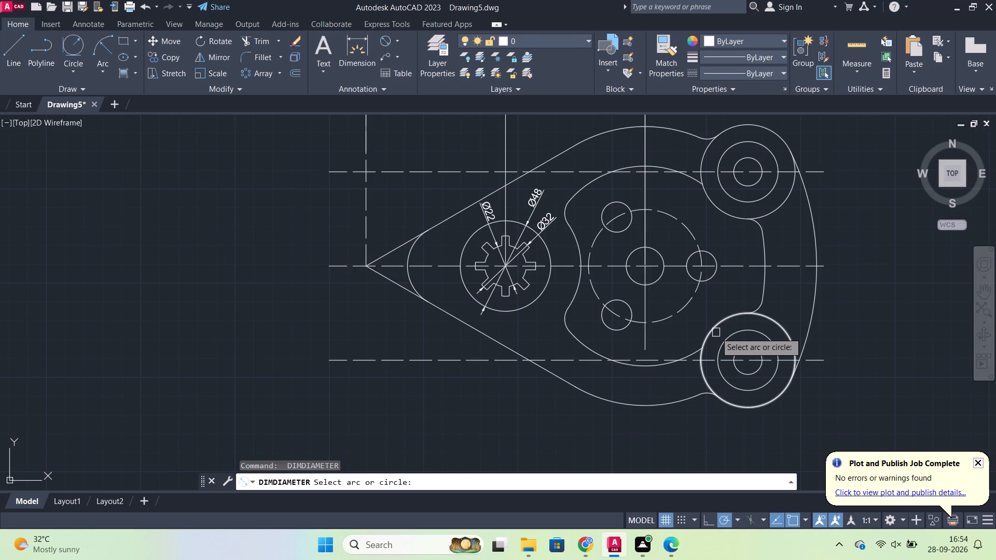
left_click(661, 319)
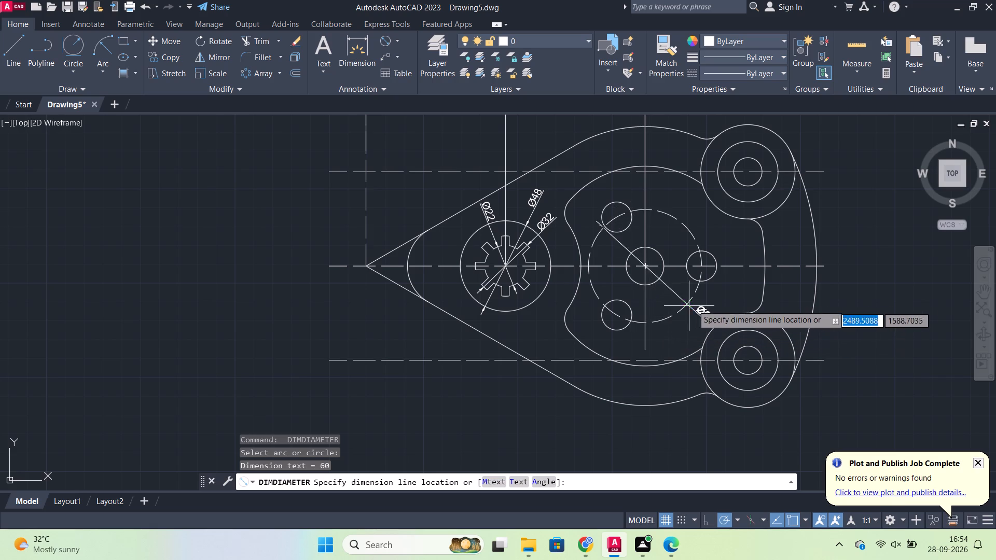
left_click(708, 297)
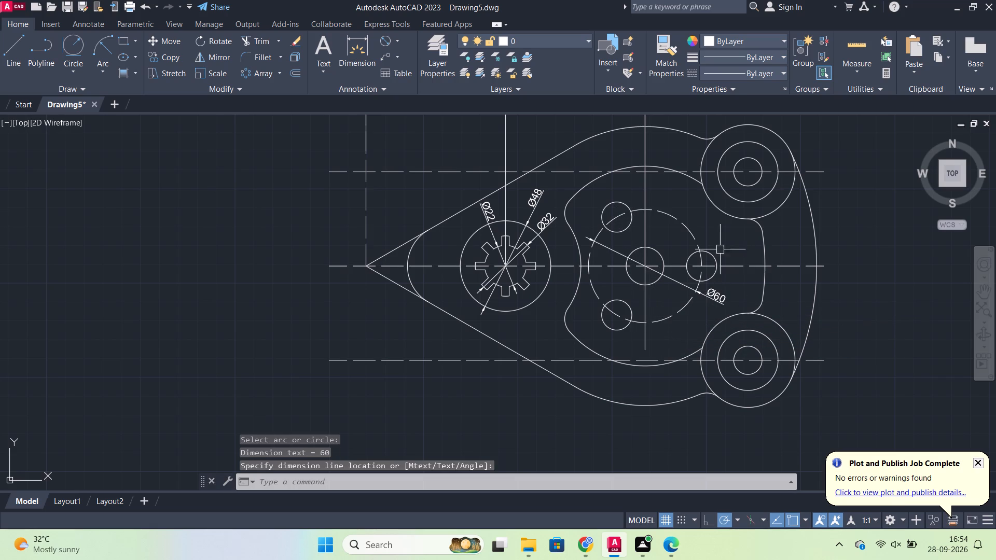
key("space")
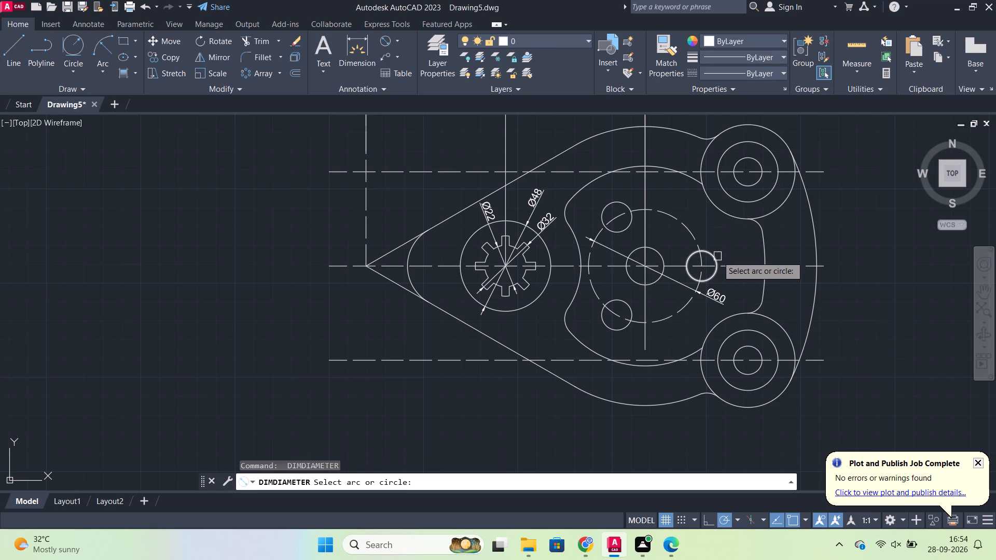
left_click(713, 261)
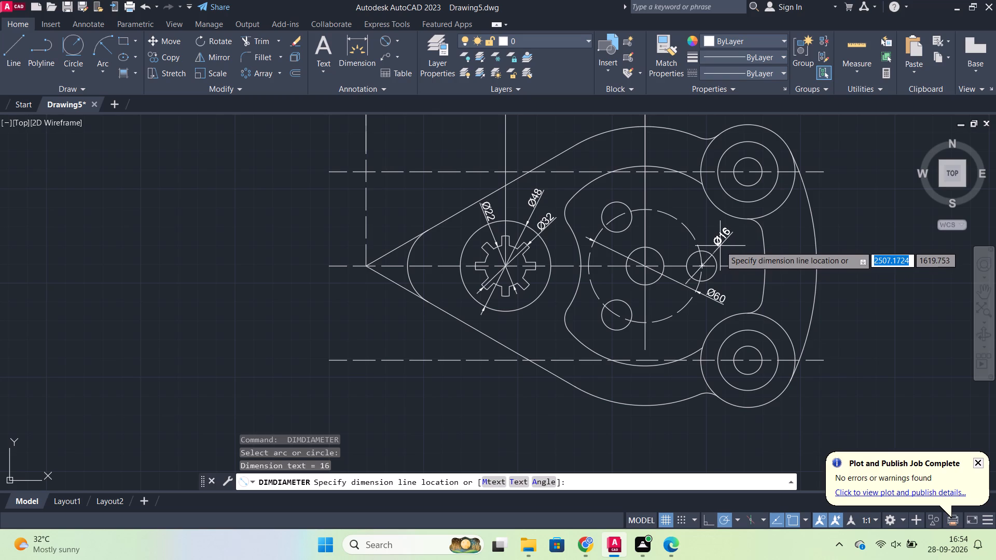
left_click(722, 246)
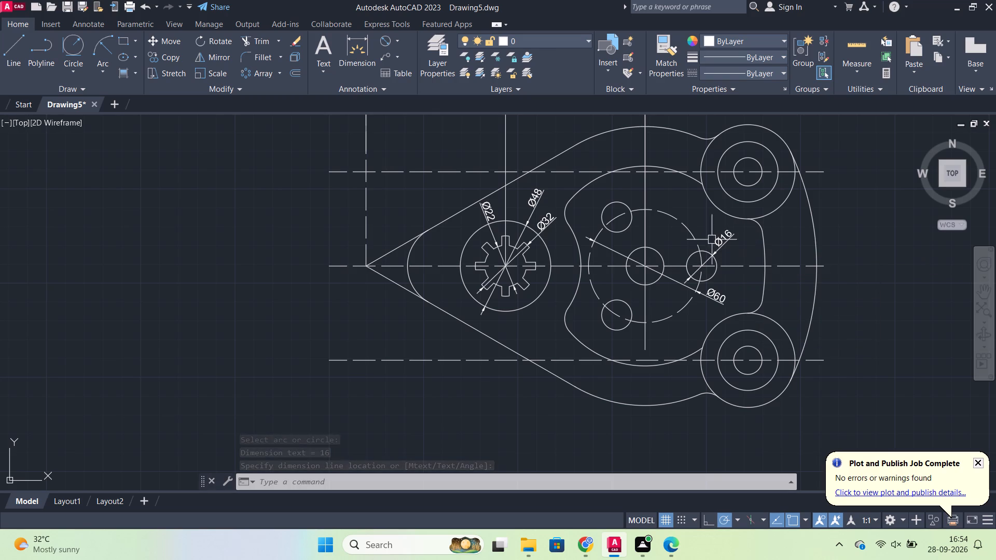
Add diameter dimensions to the outer and middle concentric circles of the plate's upper boss.
key("space")
left_click(771, 133)
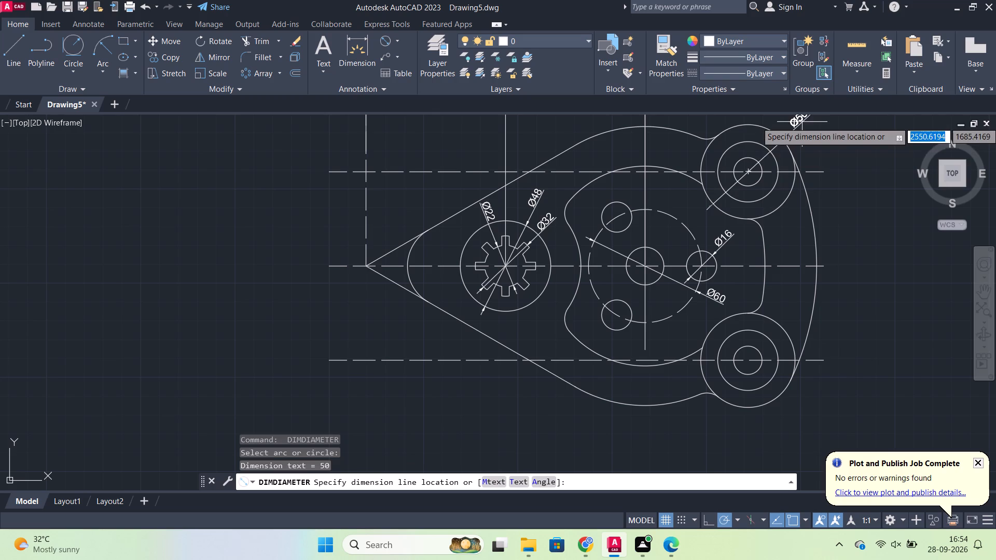
left_click(803, 121)
key("space")
left_click(749, 145)
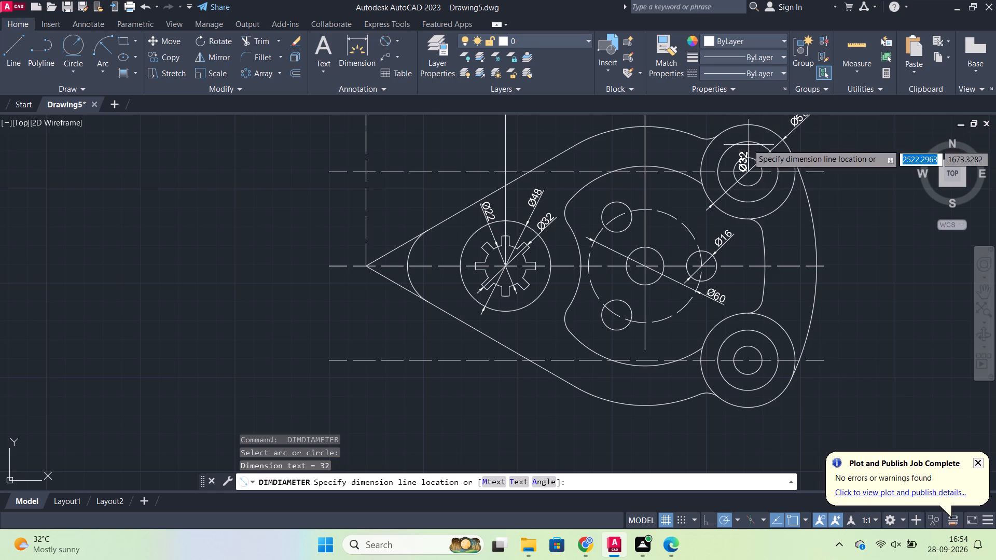
left_click(728, 108)
middle_click_drag(713, 110, 693, 163)
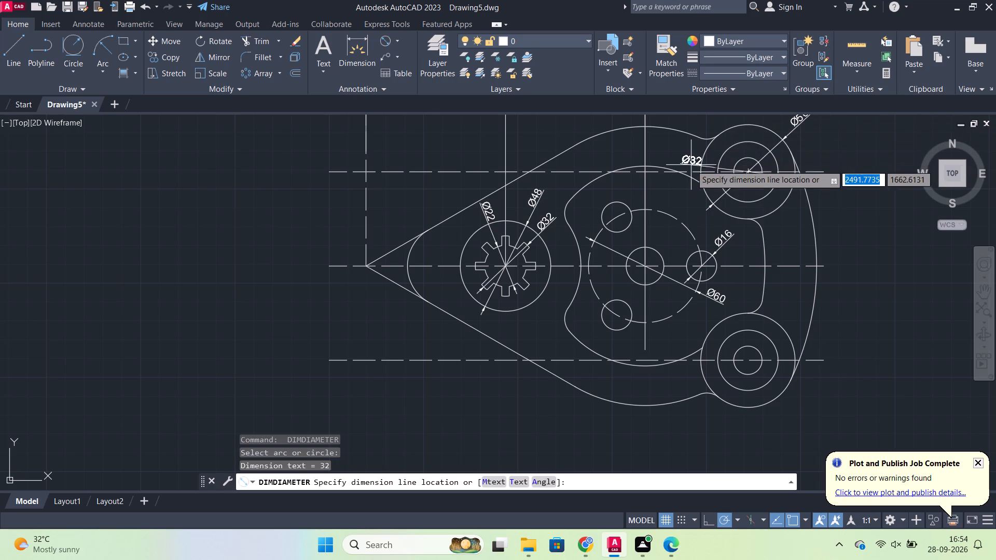
middle_click_drag(729, 147, 684, 221)
left_click(676, 165)
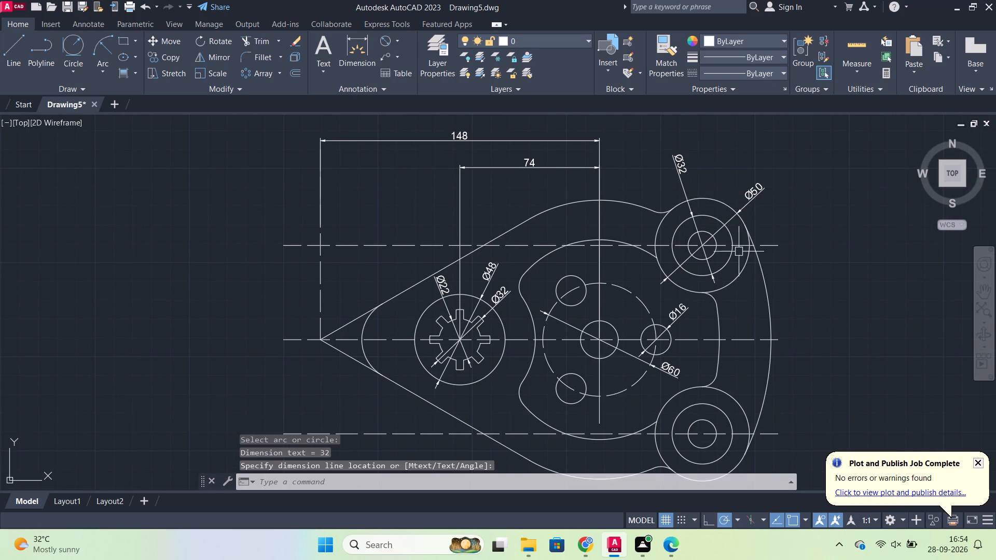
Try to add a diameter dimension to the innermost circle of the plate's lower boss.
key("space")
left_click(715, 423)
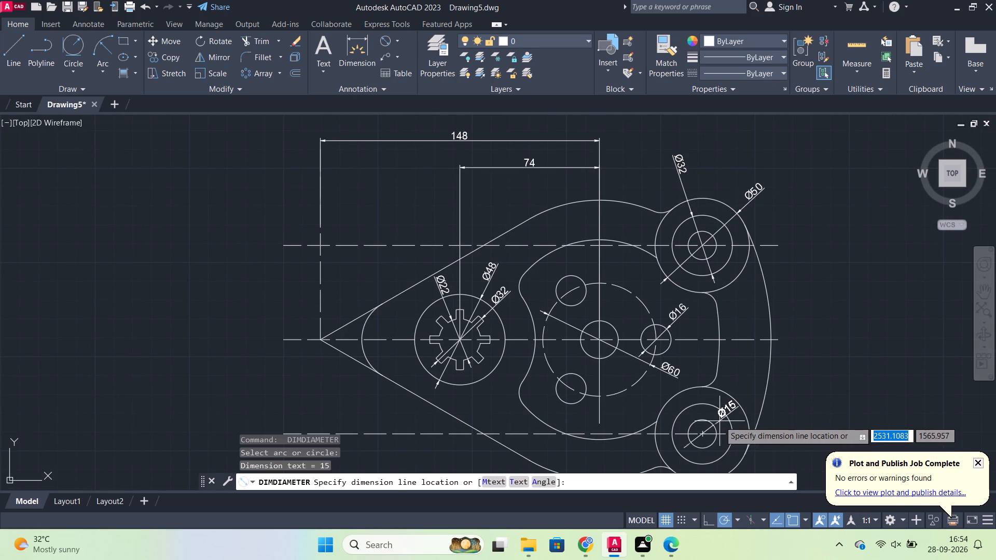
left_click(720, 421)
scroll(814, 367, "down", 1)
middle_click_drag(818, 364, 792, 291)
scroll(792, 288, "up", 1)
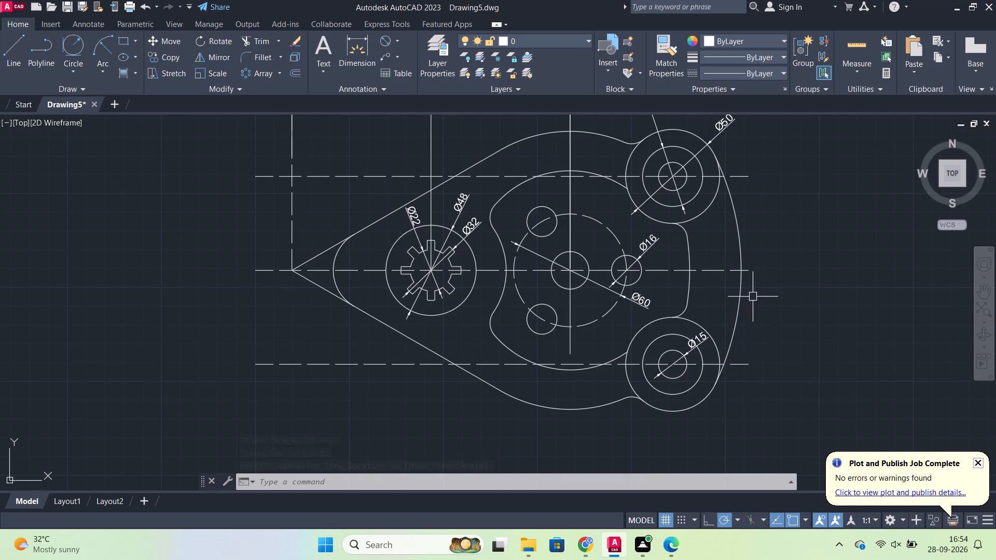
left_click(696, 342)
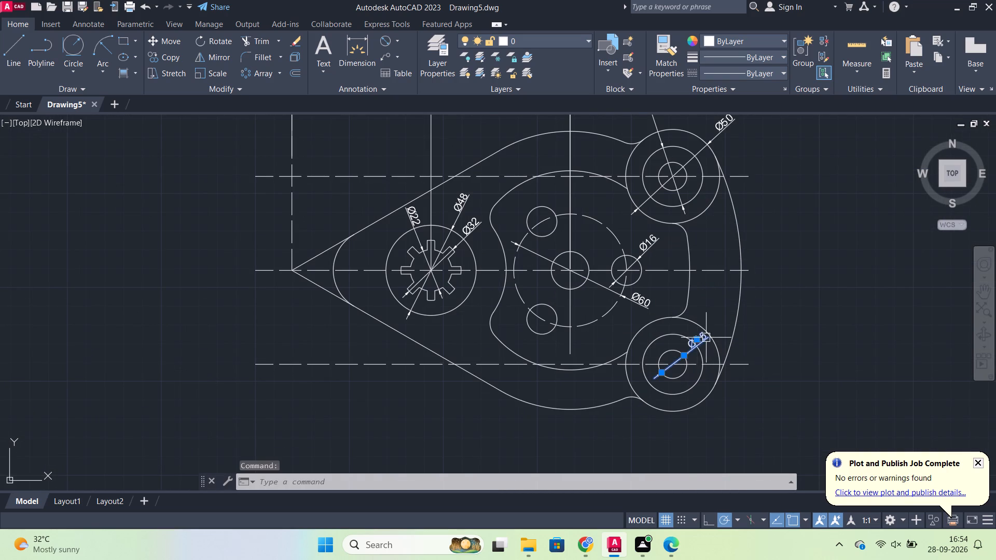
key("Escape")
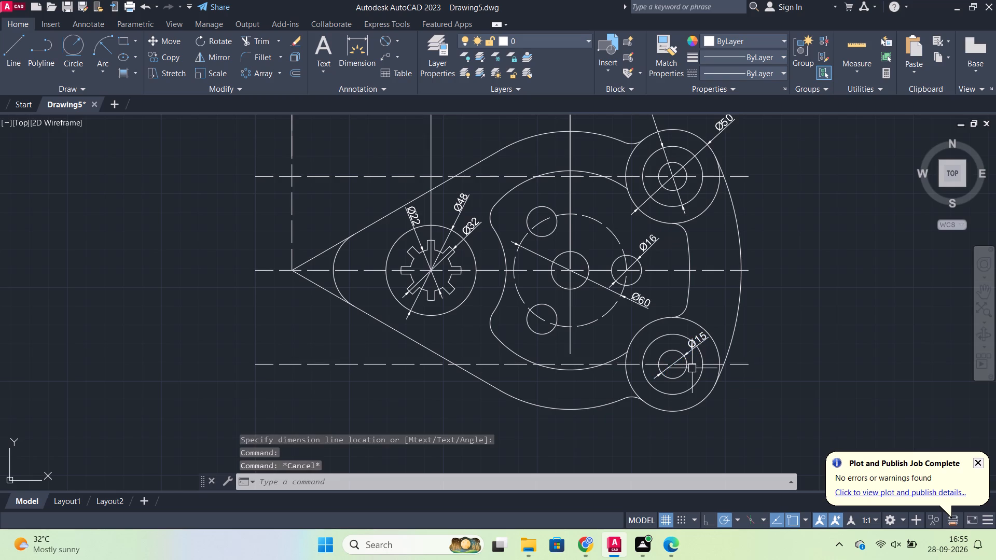
Undo the diameter dimensions on the lower boss's innermost circle and the upper boss's middle circle.
key("ctrl+z")
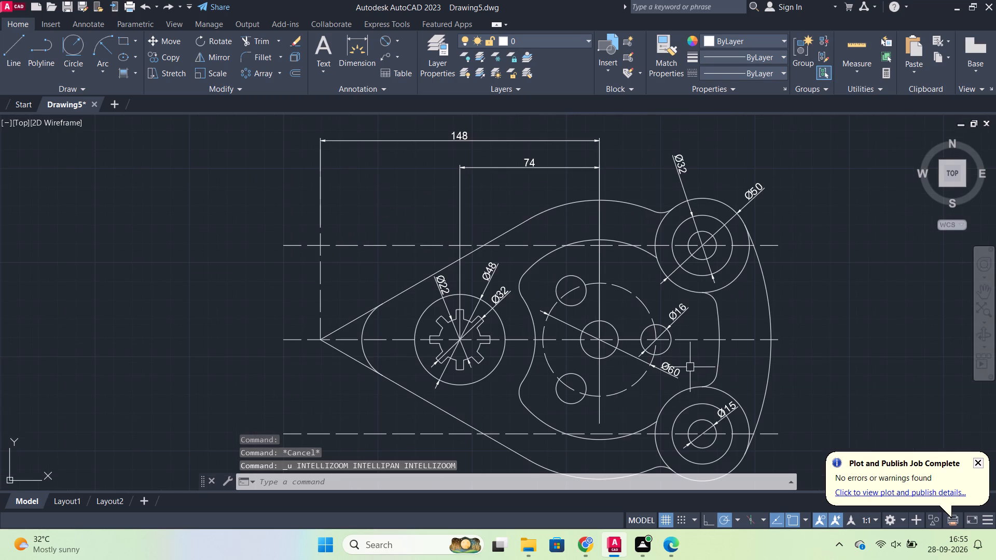
key("ctrl+z")
key("space")
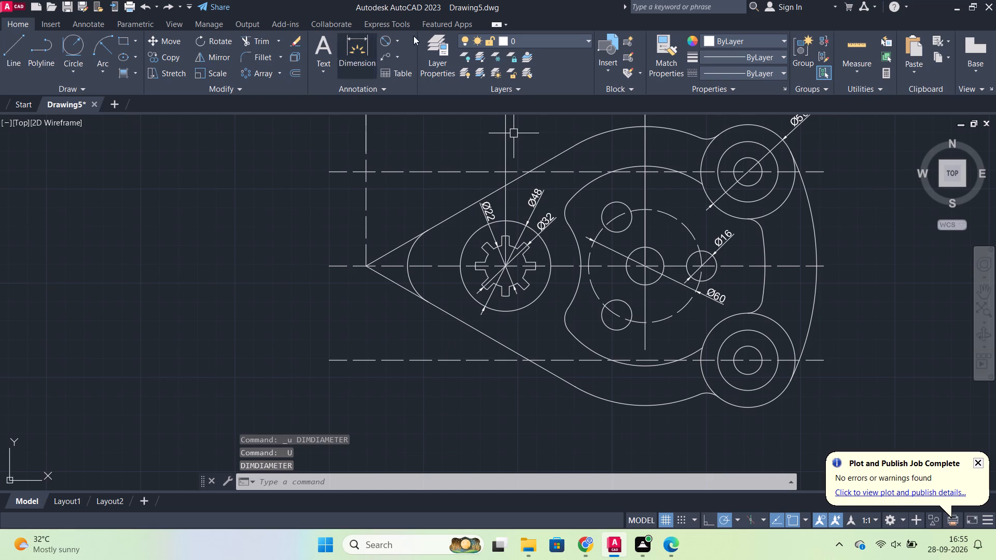
Add diameter dimensions to the lower boss's middle and innermost circles, placed below the boss outside the plate.
left_click(386, 41)
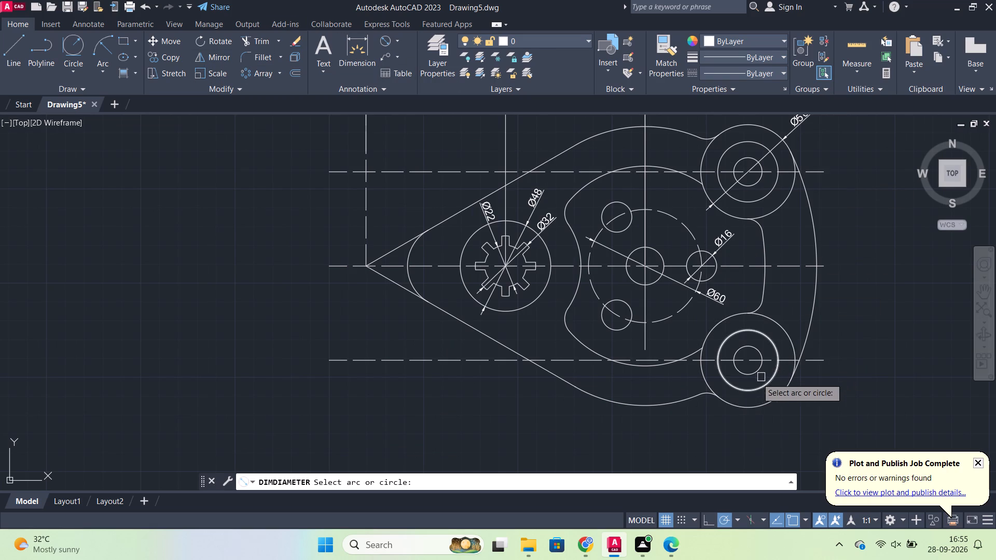
left_click(750, 391)
left_click(718, 435)
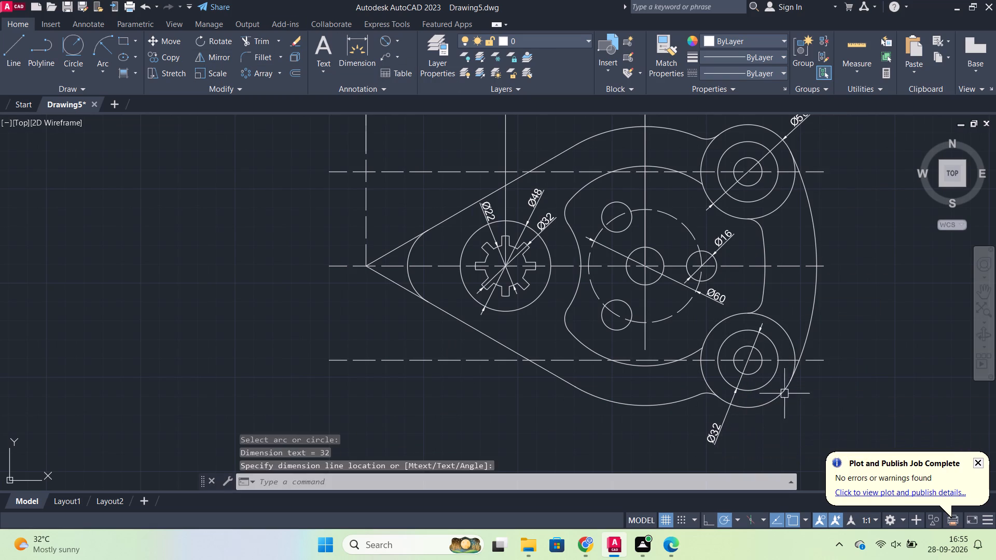
key("space")
left_click(758, 371)
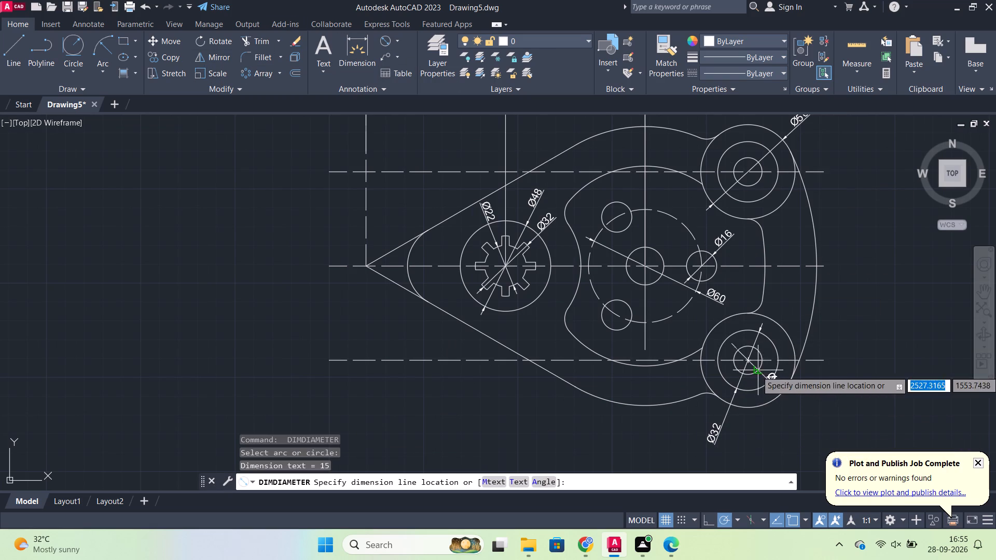
left_click(816, 414)
middle_click_drag(908, 254, 782, 257)
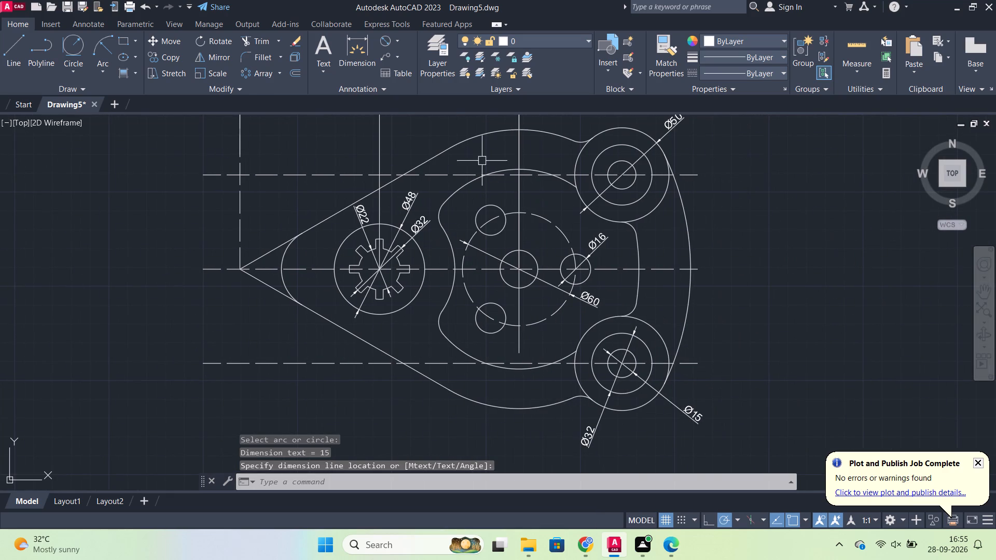
Add radius dimensions to the inner profile's concave arc beside the notched disc and to the plate's large outer arc joining the bosses.
left_click(399, 37)
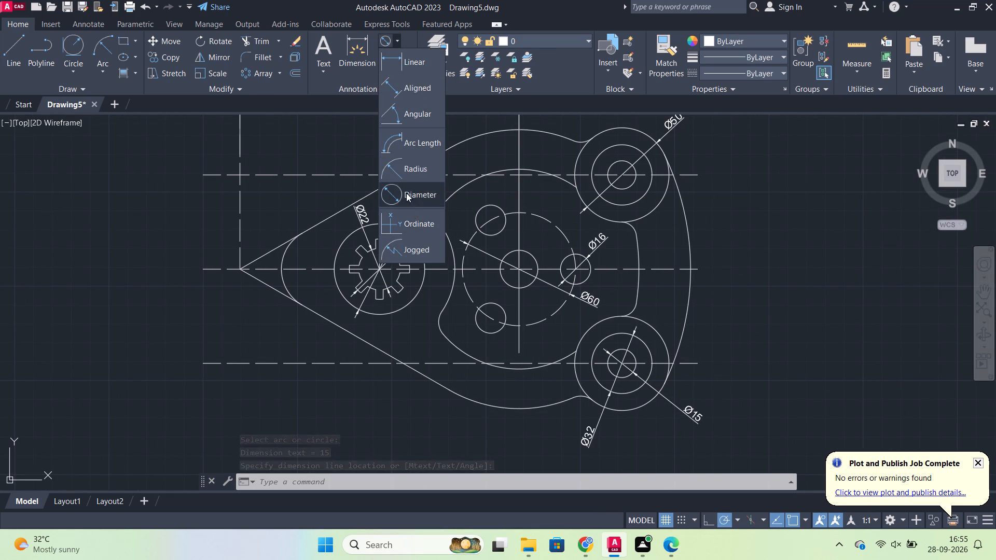
left_click(404, 165)
left_click(449, 288)
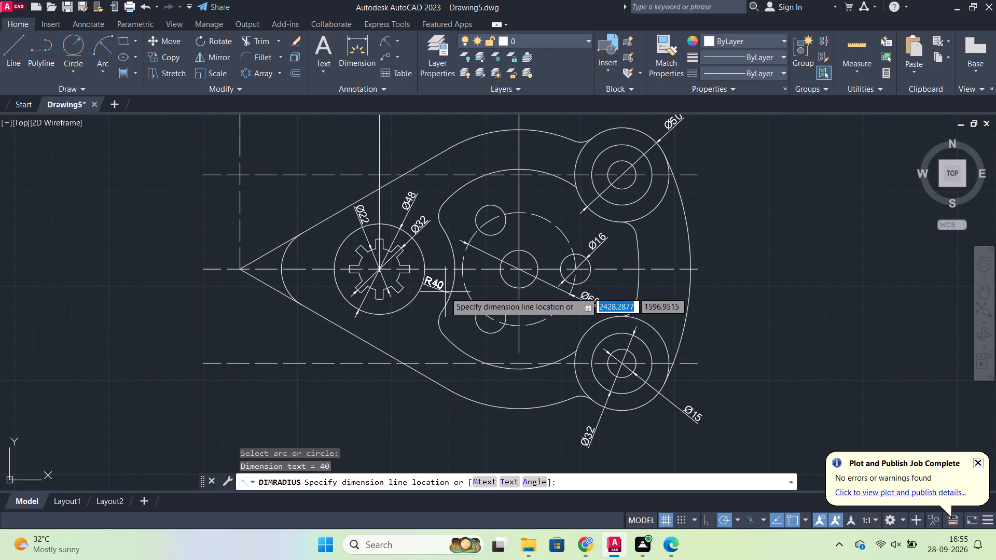
left_click(440, 296)
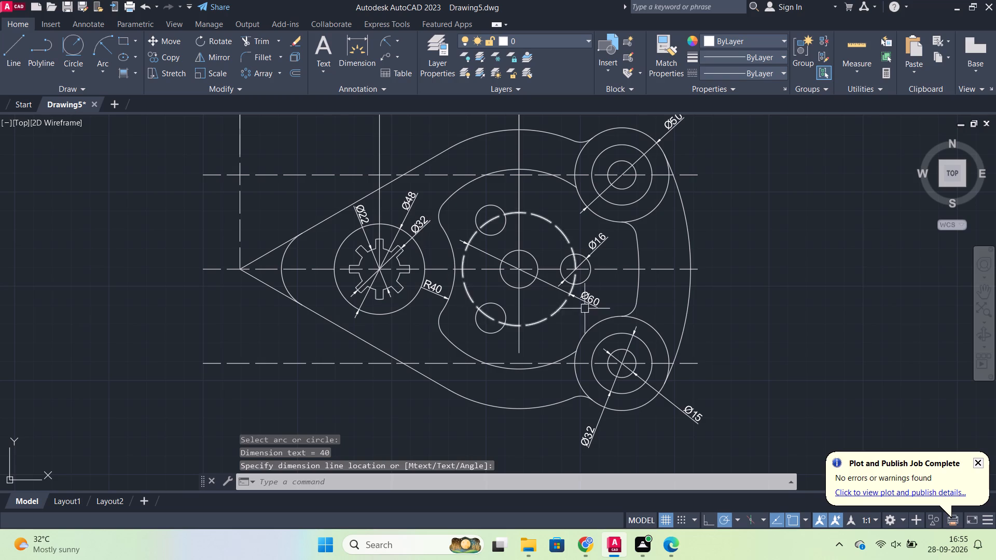
key("space")
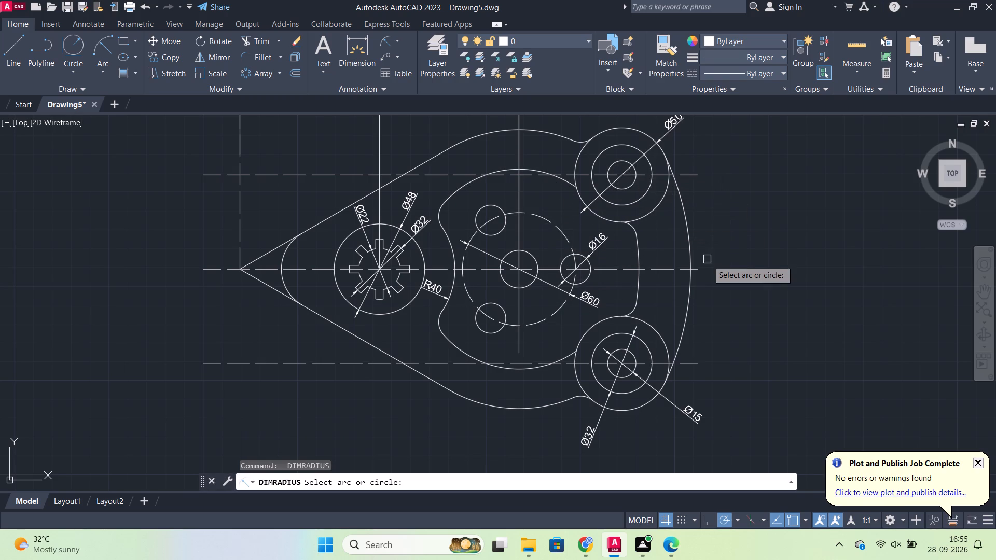
left_click(685, 237)
left_click(685, 237)
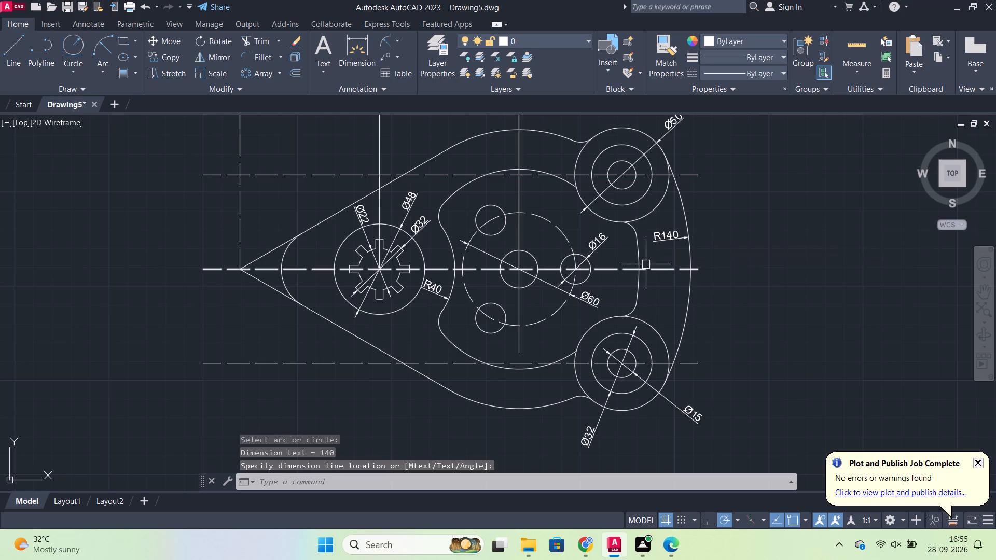
Add radius dimensions to the inner profile's long arc between the bosses and to its corner fillet under the upper boss.
key("space")
left_click(640, 256)
left_click(634, 258)
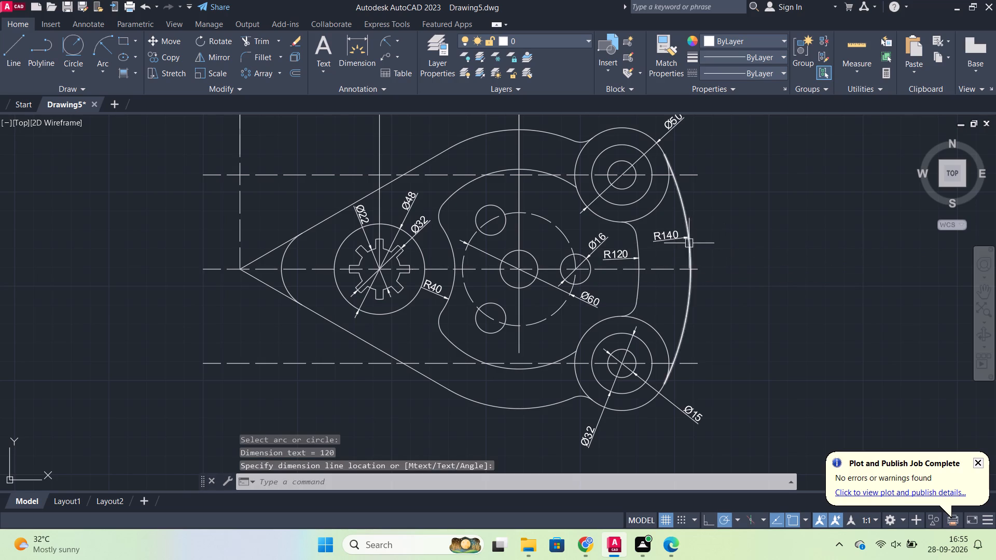
key("space")
scroll(633, 242, "up", 2)
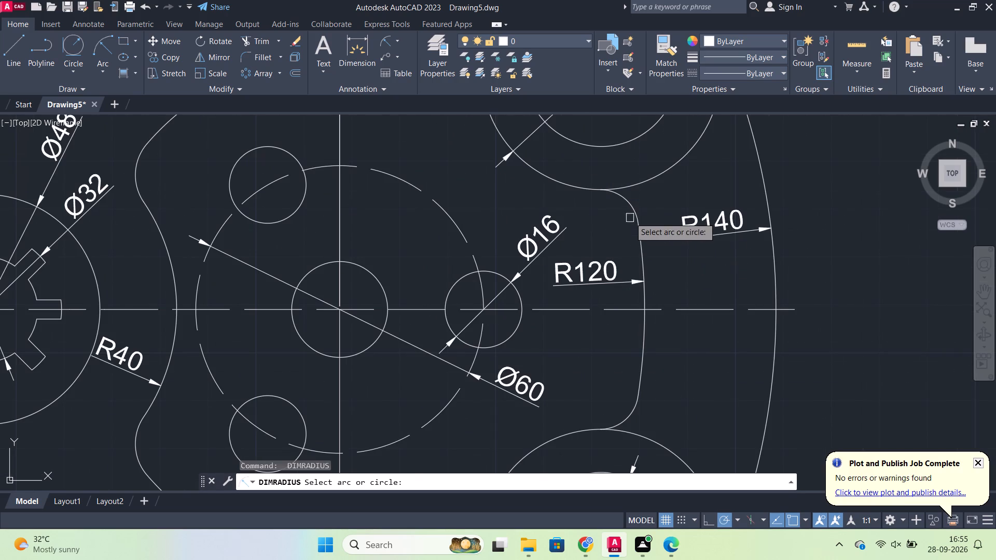
left_click(630, 209)
left_click(630, 209)
scroll(746, 204, "down", 2)
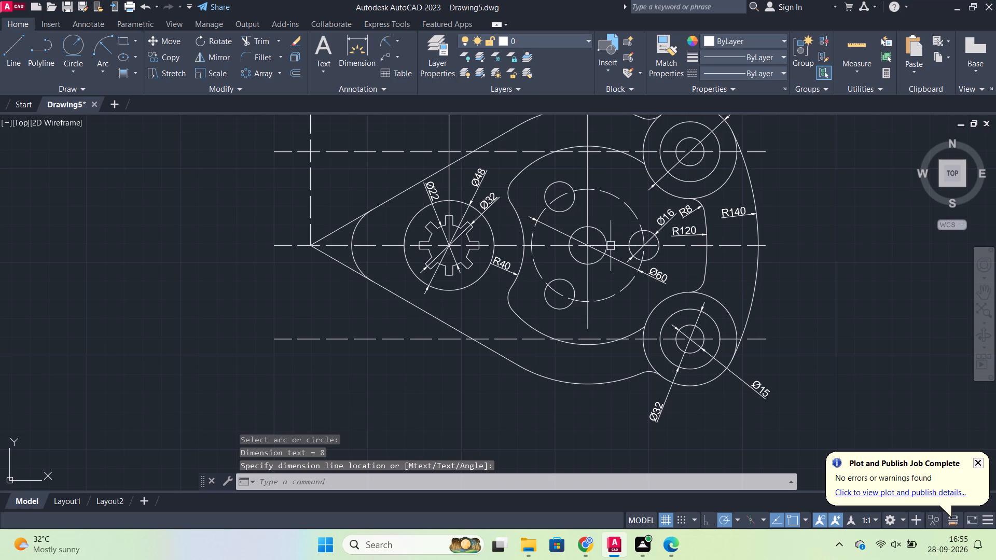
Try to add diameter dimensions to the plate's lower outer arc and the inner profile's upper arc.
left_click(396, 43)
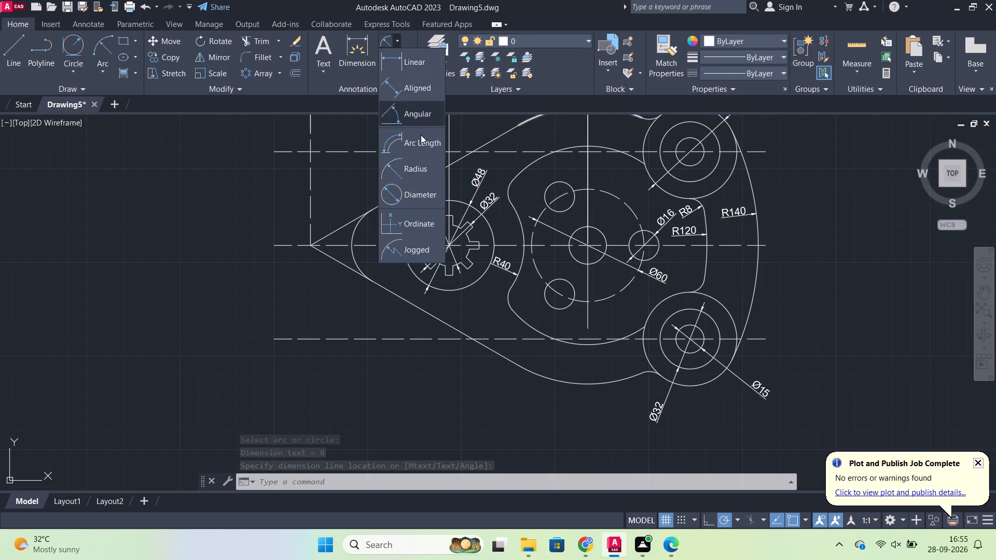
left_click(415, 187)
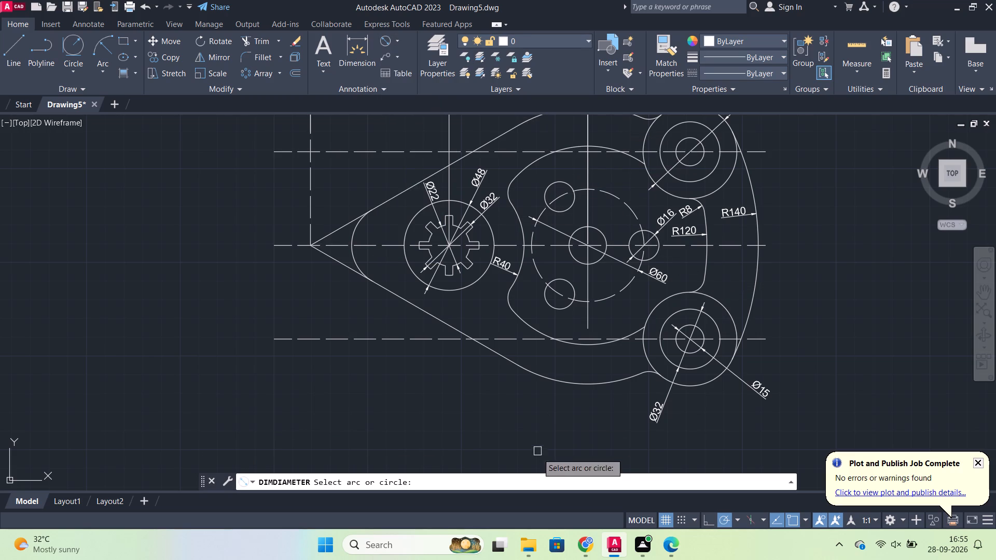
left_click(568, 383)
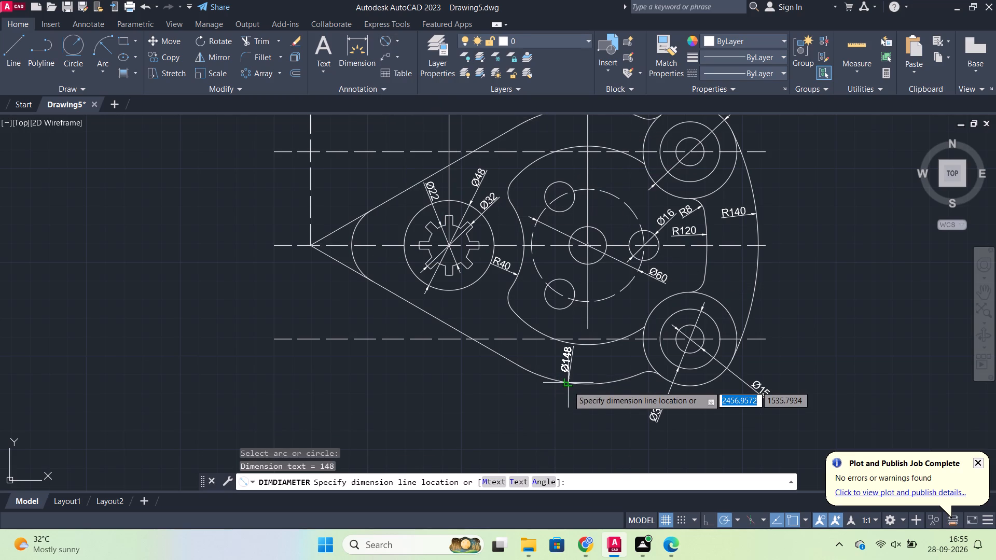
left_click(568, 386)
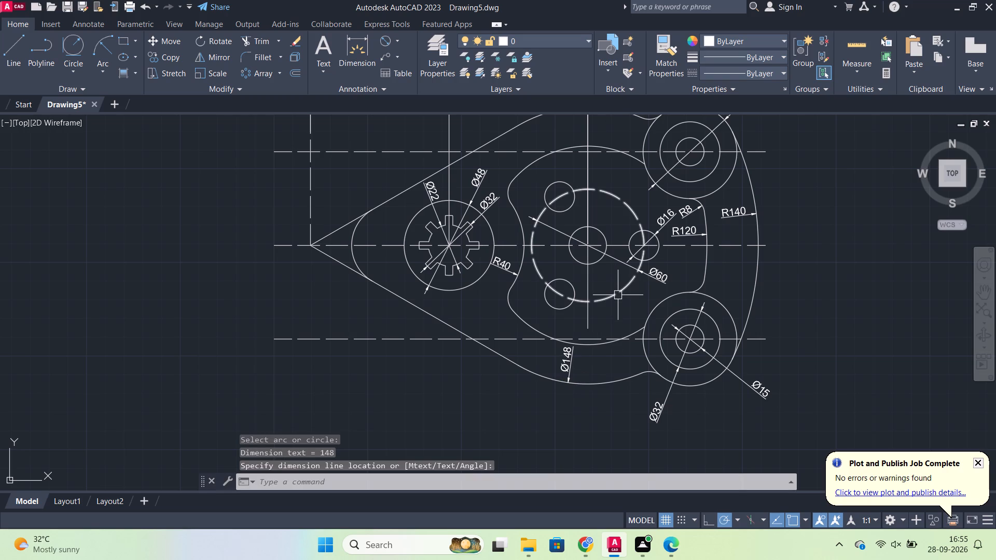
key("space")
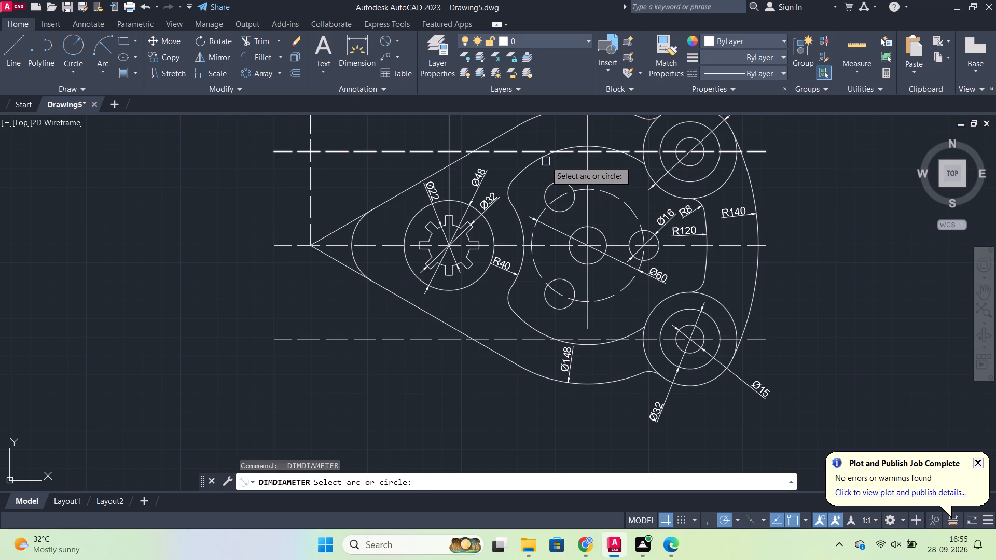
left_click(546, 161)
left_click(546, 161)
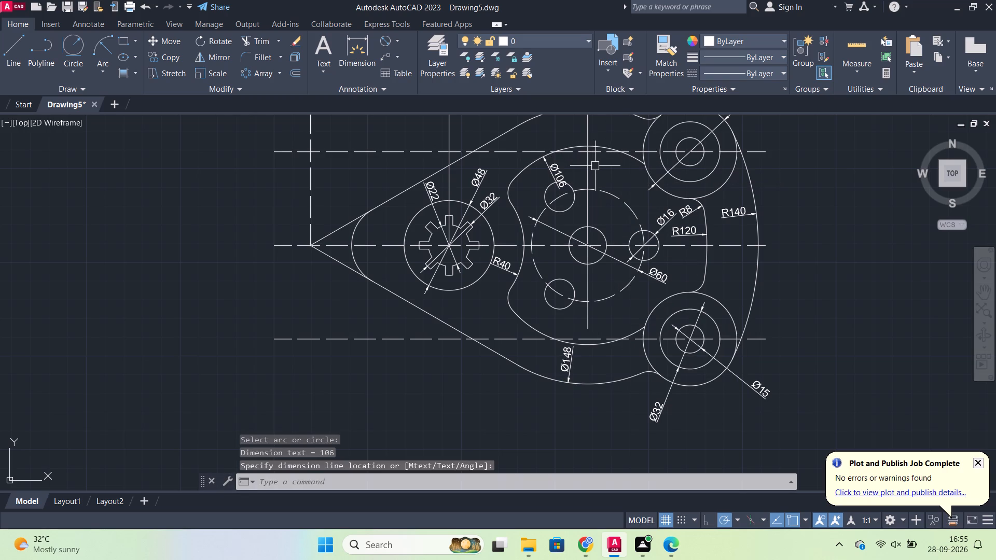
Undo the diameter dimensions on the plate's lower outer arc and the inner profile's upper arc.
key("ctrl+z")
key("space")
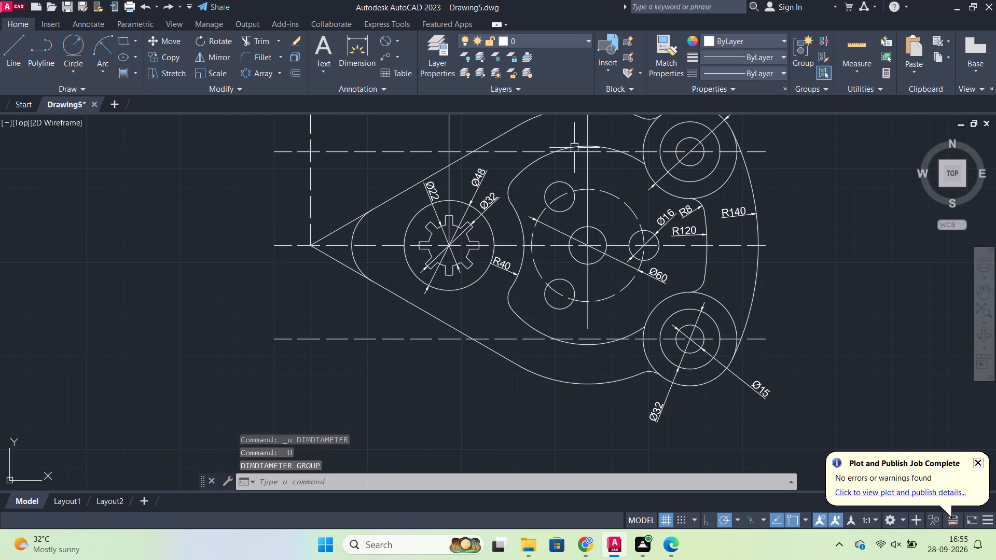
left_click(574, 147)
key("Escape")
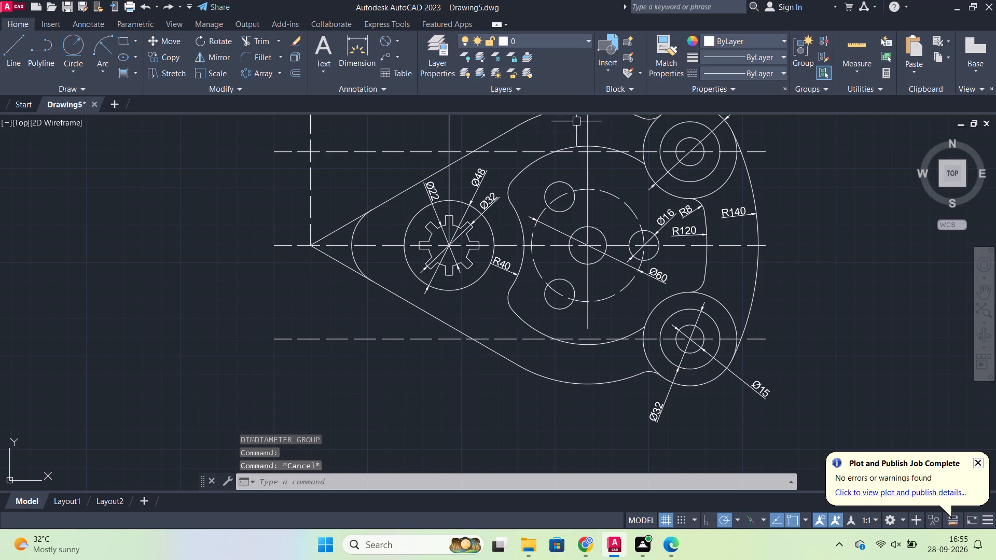
Add a diameter dimension to the inner profile's upper arc, with its text between that arc and the plate's outer edge.
left_click(389, 34)
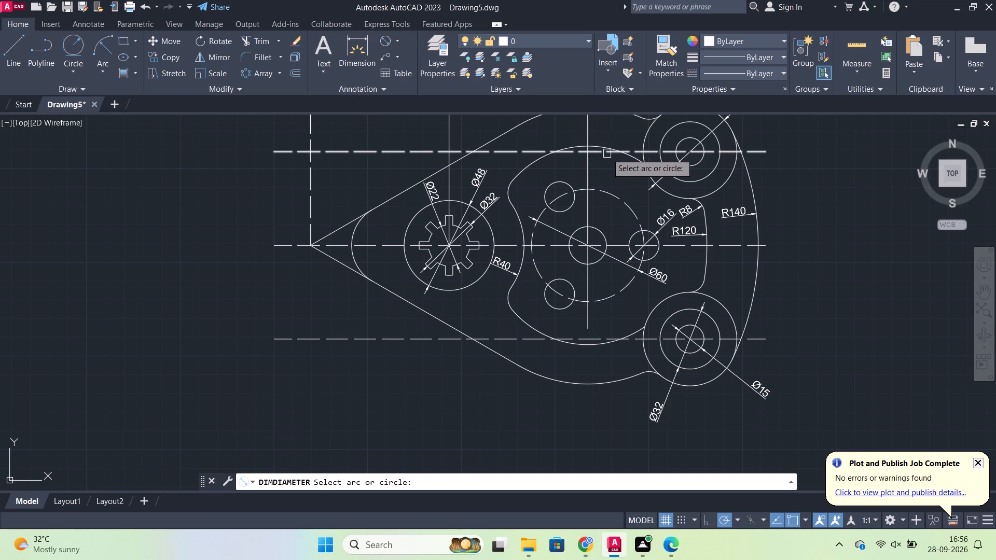
left_click(605, 148)
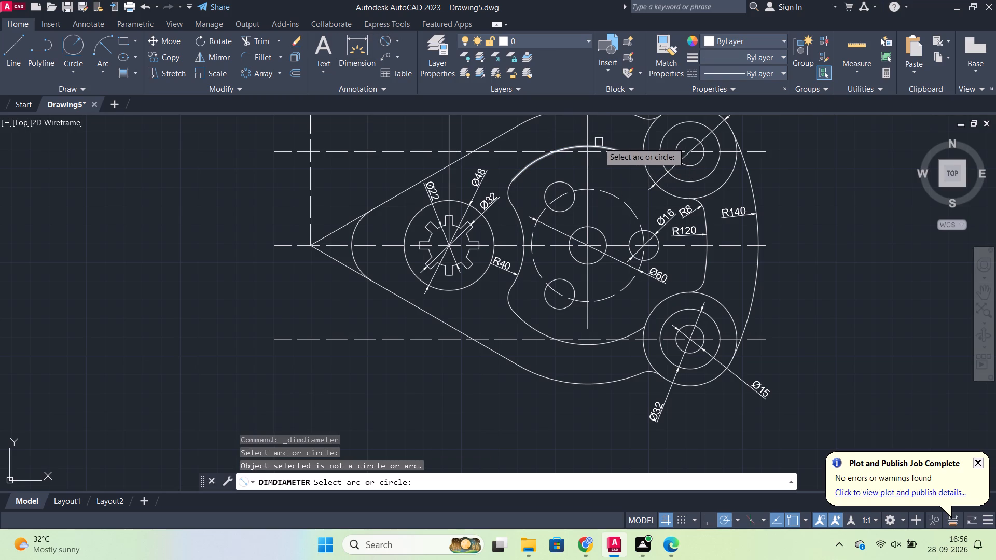
left_click(599, 142)
scroll(620, 142, "down", 1)
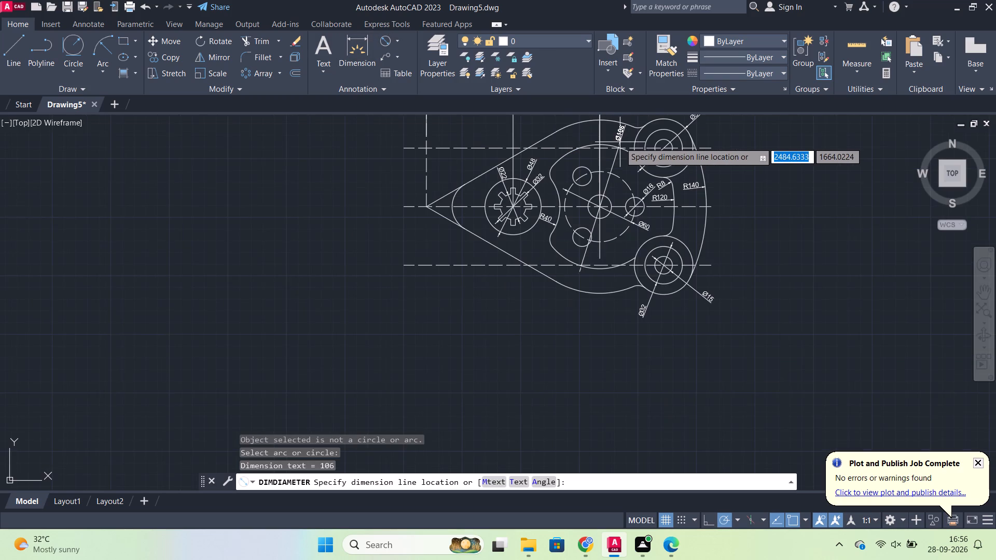
middle_click_drag(619, 142, 592, 193)
scroll(598, 193, "up", 2)
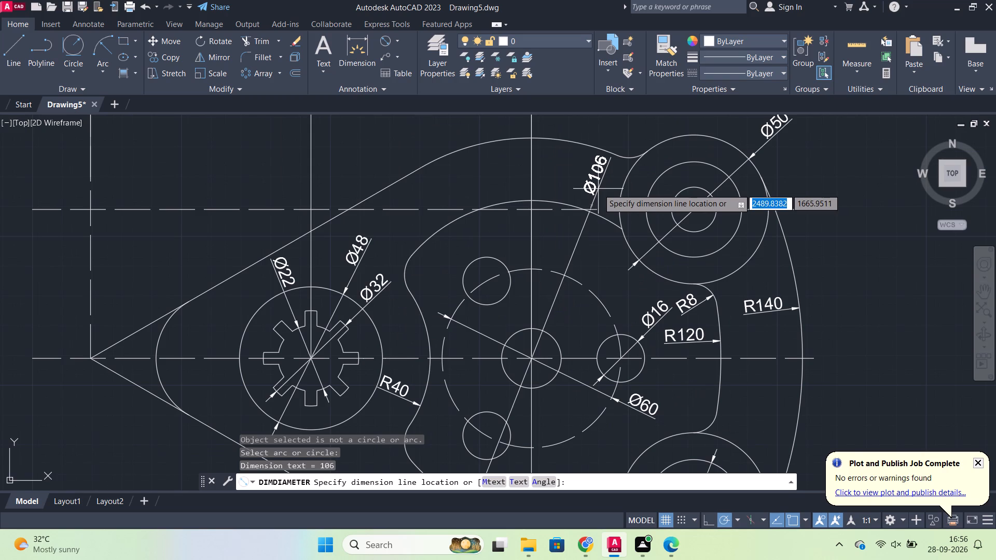
left_click(598, 189)
scroll(769, 170, "down", 1)
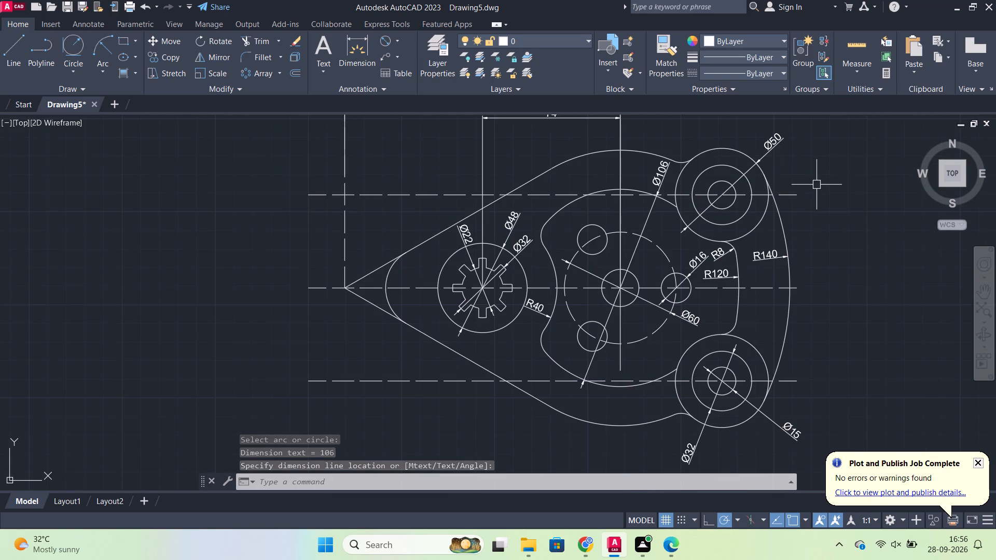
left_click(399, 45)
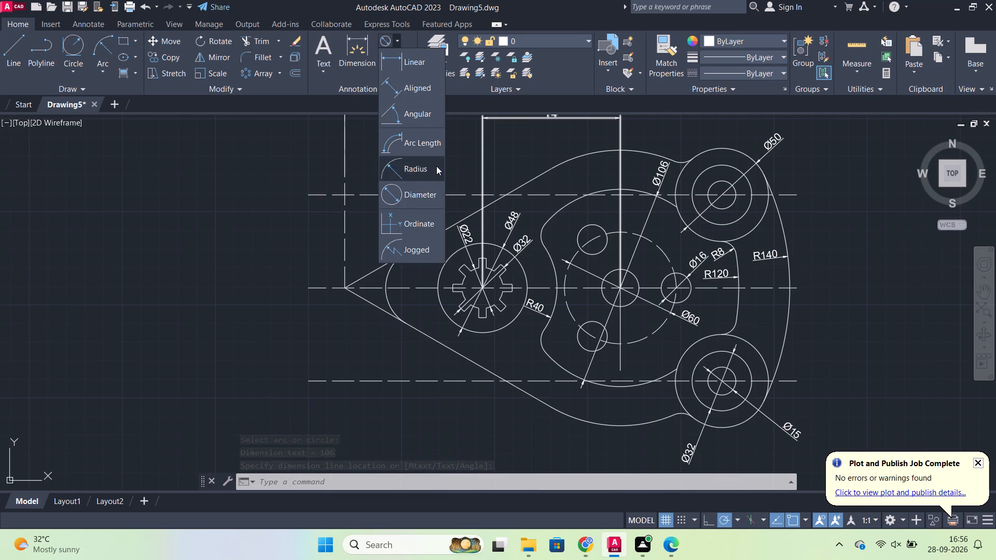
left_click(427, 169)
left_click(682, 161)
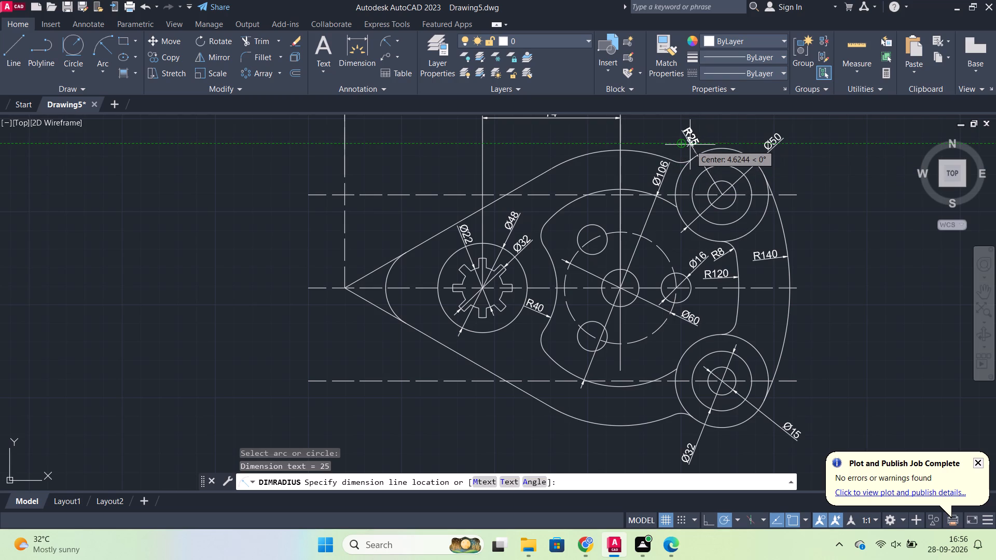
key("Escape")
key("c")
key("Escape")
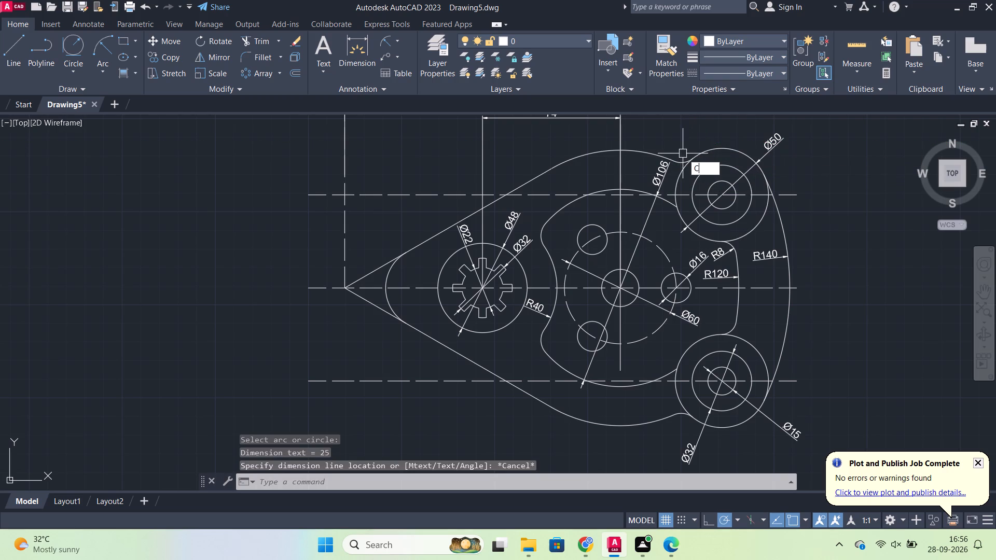
Add radius dimensions to the outer fillet where the plate meets the upper boss and to the inner profile's upper-left corner arc.
left_click(385, 43)
scroll(618, 125, "up", 2)
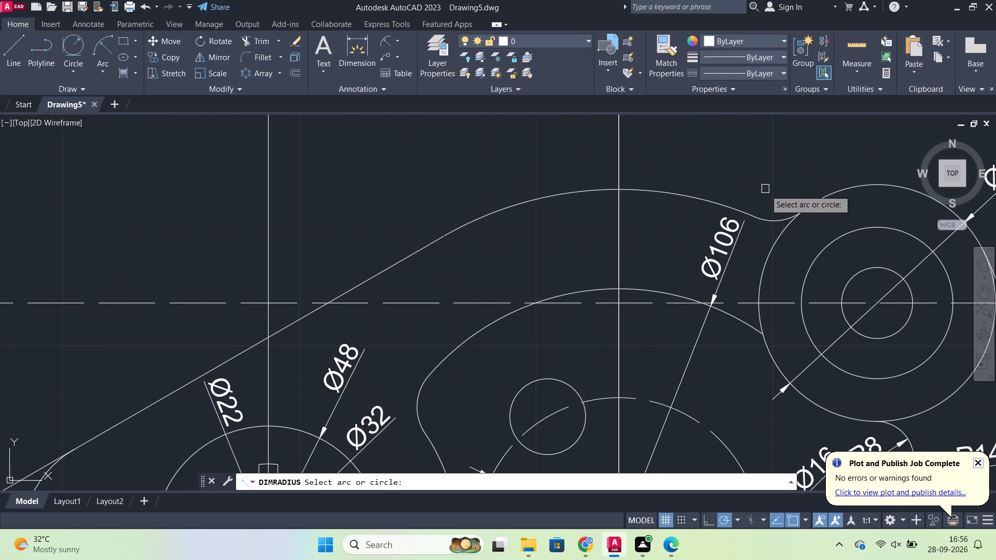
left_click(765, 219)
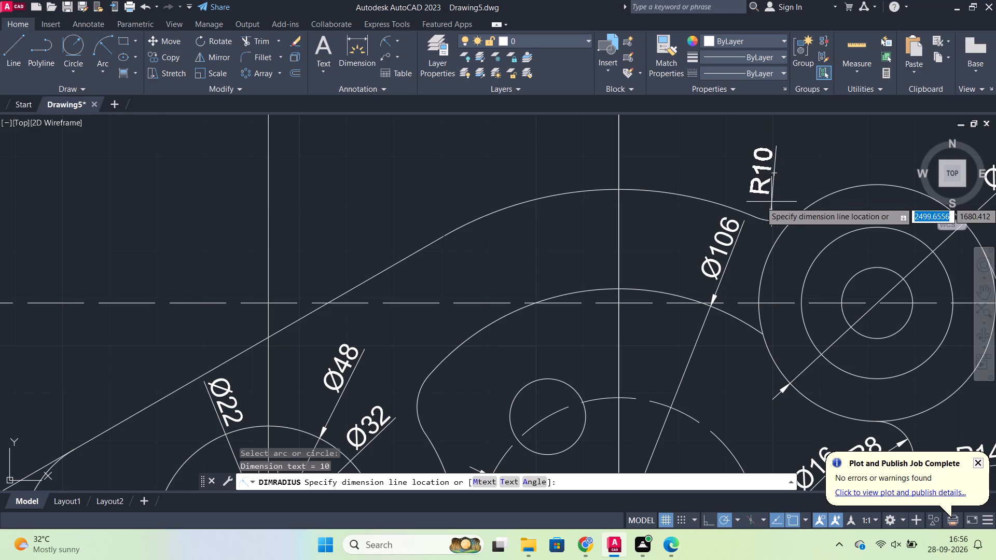
left_click(773, 202)
scroll(734, 167, "down", 2)
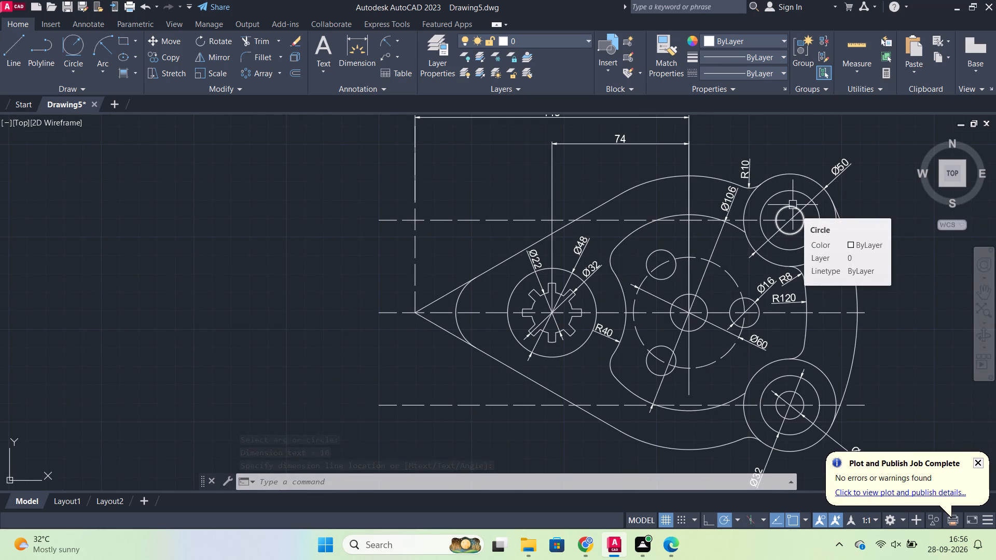
key("space")
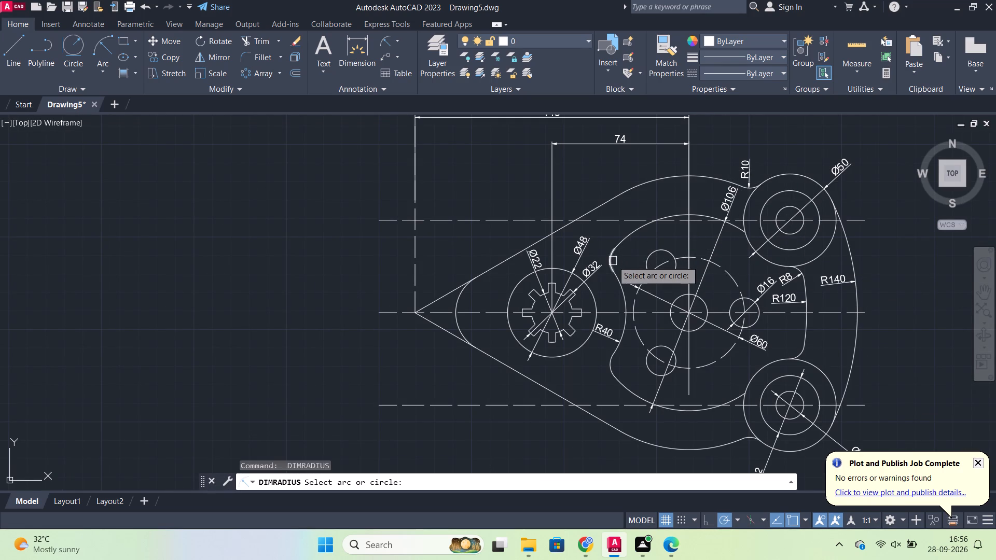
left_click(613, 261)
left_click(613, 261)
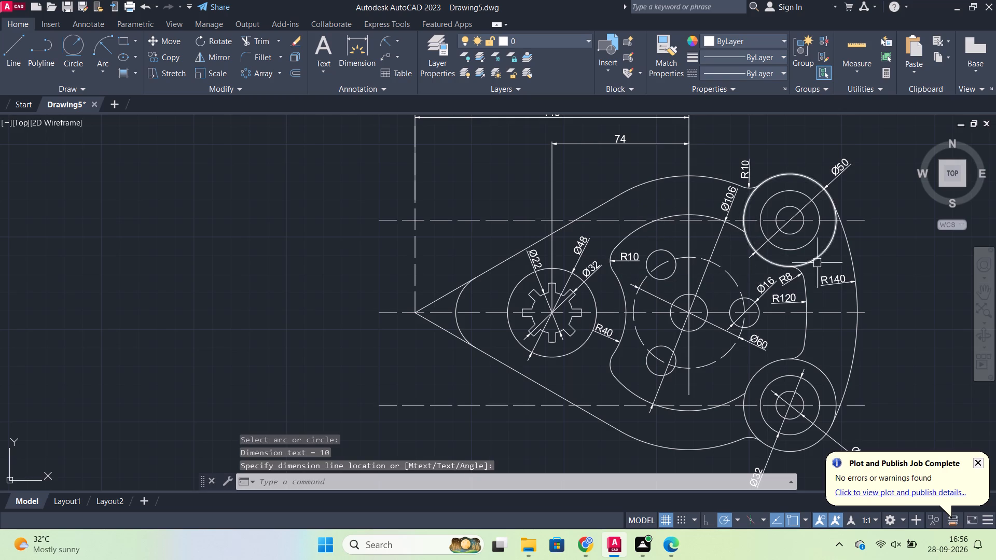
Add a vertical linear dimension between the upper and lower boss centerlines, placed just outside the plate's large right-hand arc.
scroll(862, 273, "down", 1)
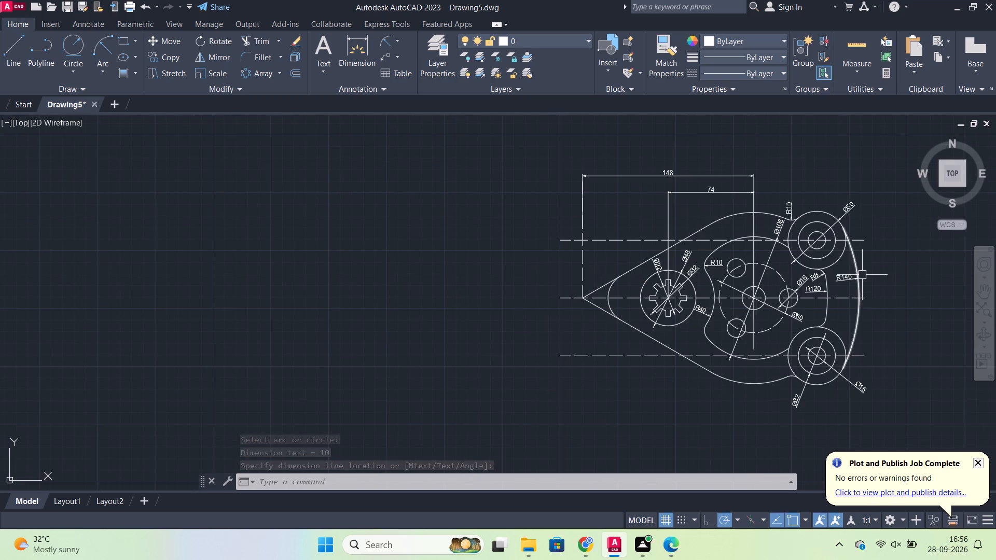
scroll(866, 285, "up", 1)
middle_click_drag(863, 285, 792, 212)
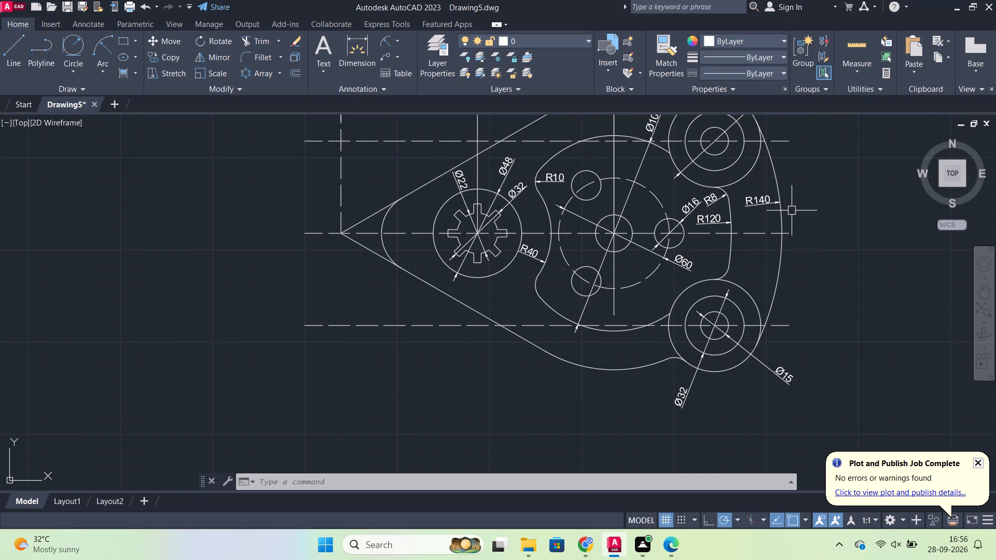
left_click(399, 42)
left_click(406, 61)
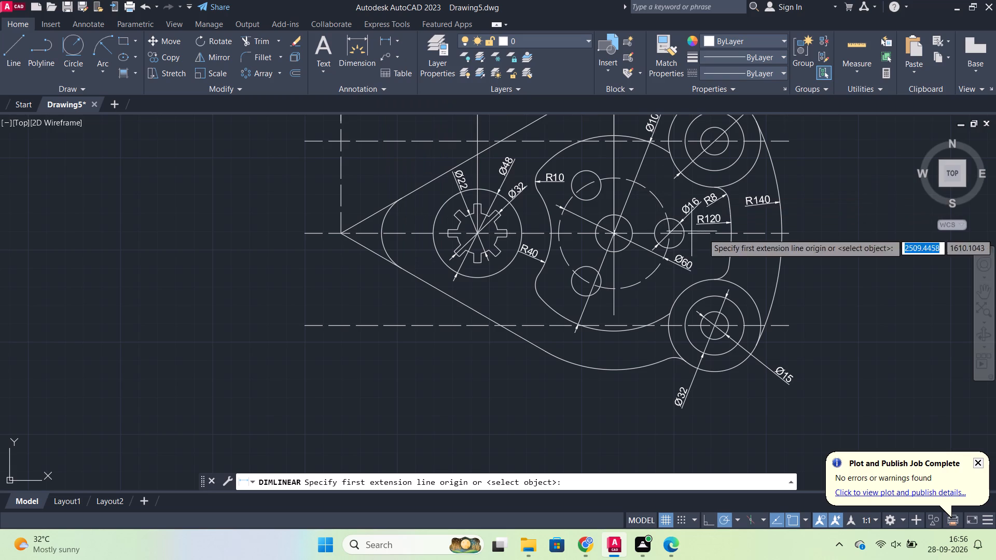
left_click(783, 142)
left_click(779, 323)
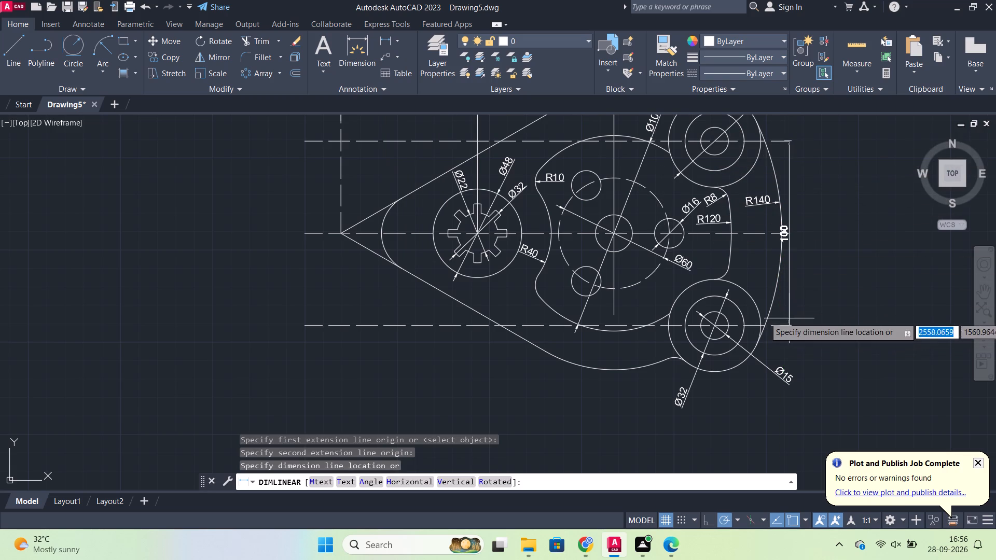
left_click(813, 312)
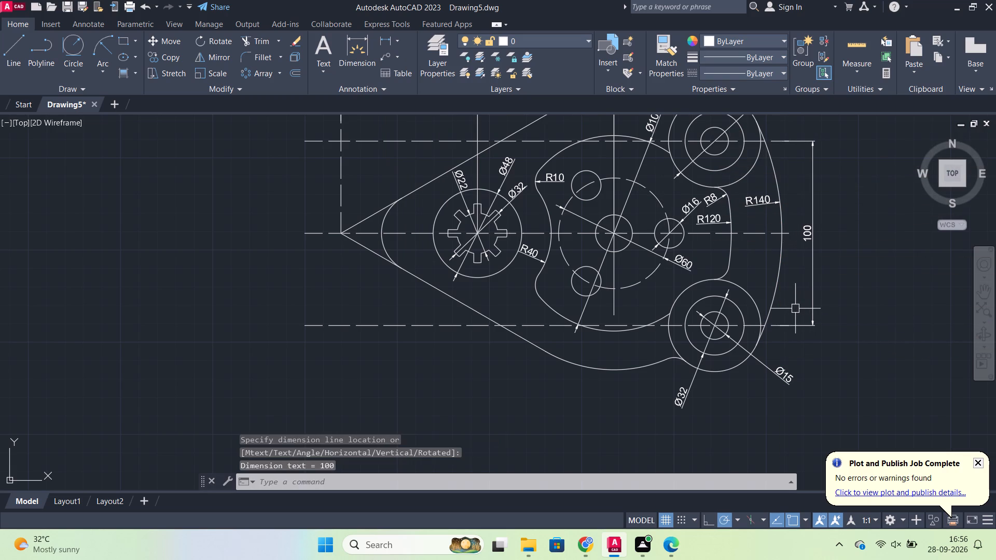
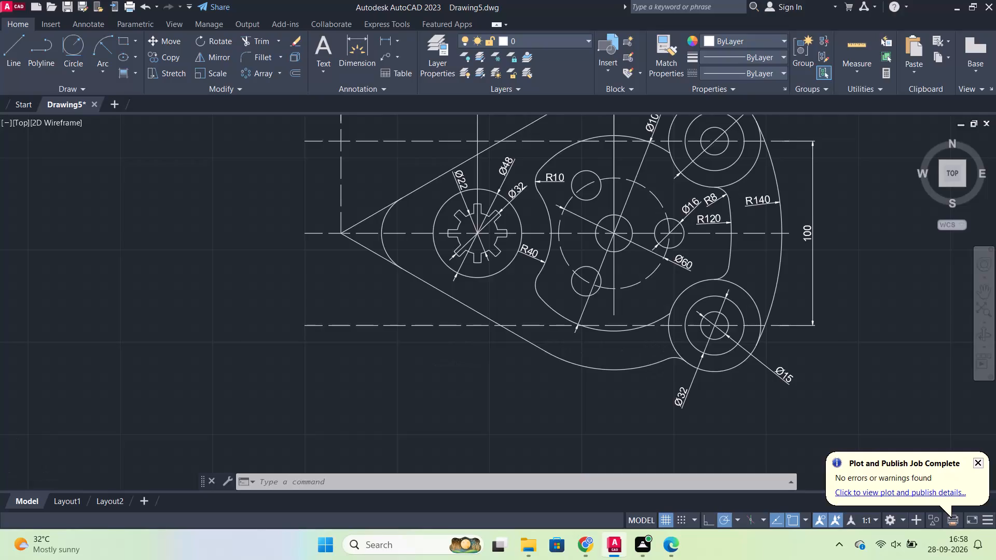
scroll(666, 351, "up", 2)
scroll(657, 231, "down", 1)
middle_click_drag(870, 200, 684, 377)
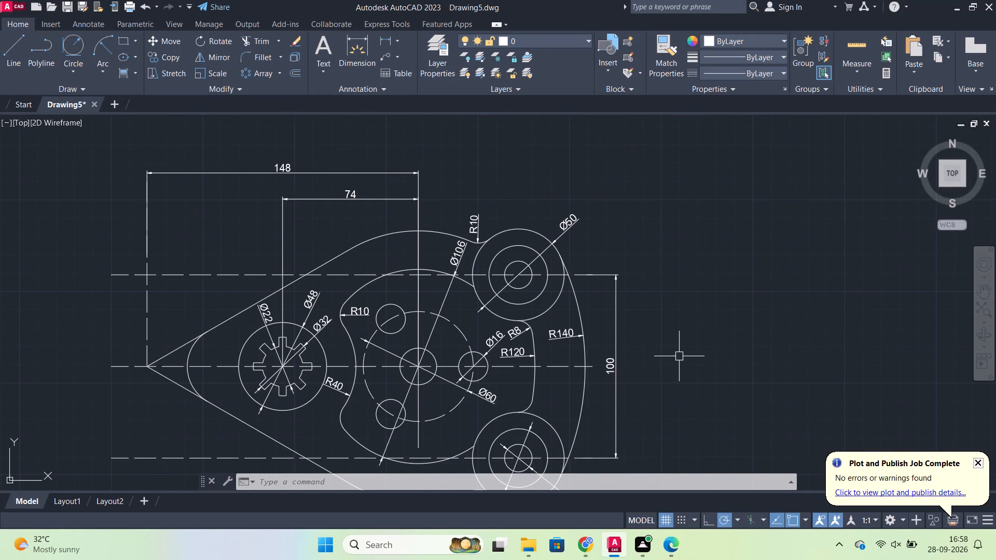
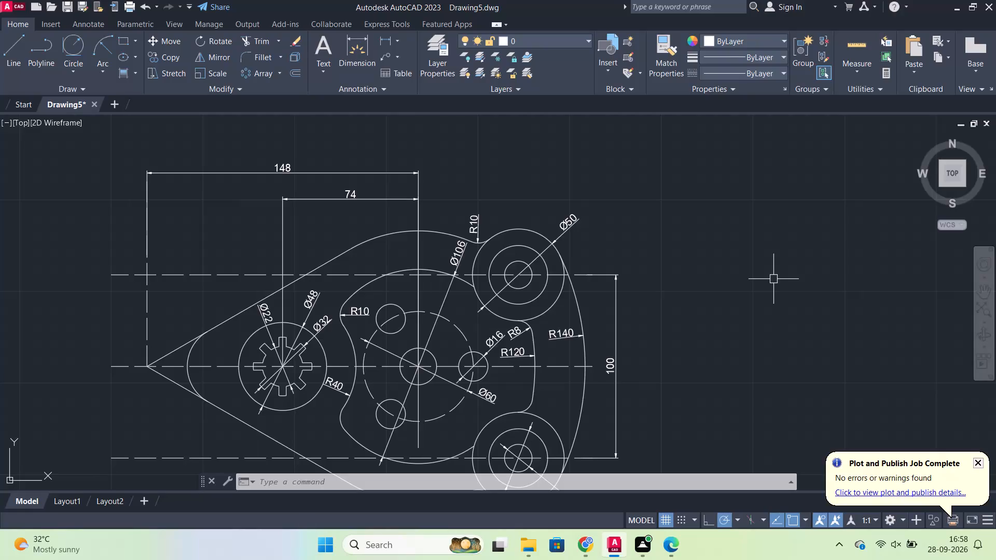
Save the drawing in the Documents folder under the file name BASE PLATE.
scroll(763, 296, "down", 1)
middle_click_drag(720, 295, 726, 287)
scroll(726, 283, "up", 1)
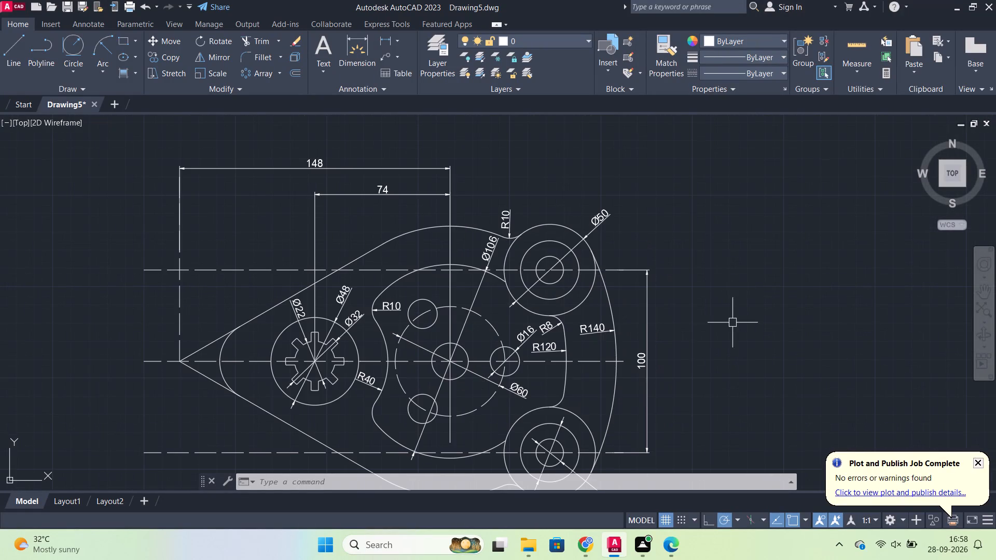
key("ctrl+s")
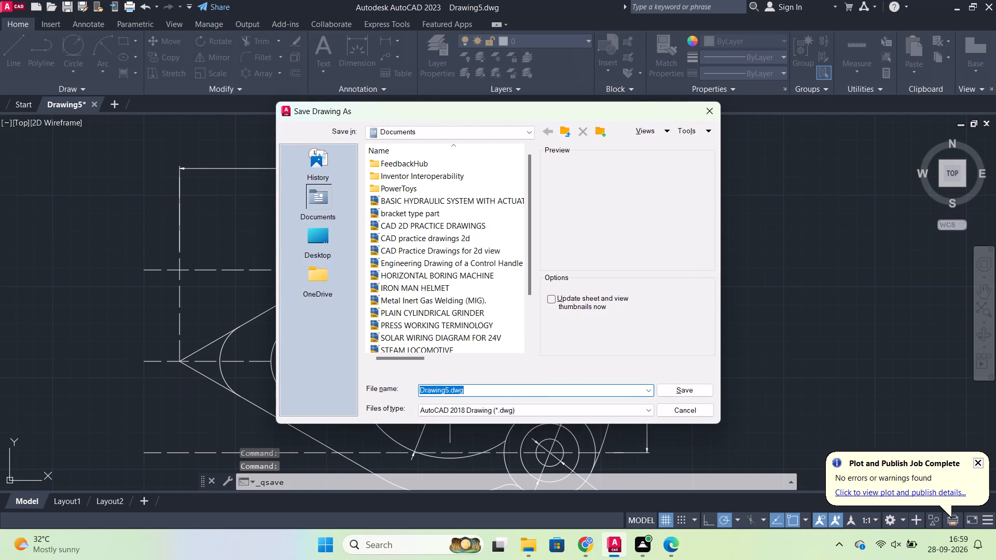
type("BAS")
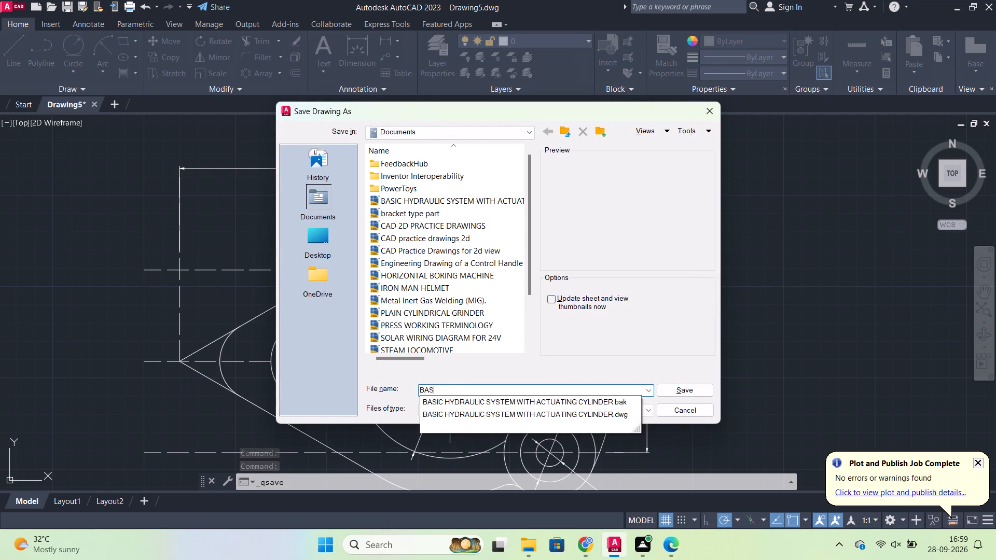
type("E PLATE")
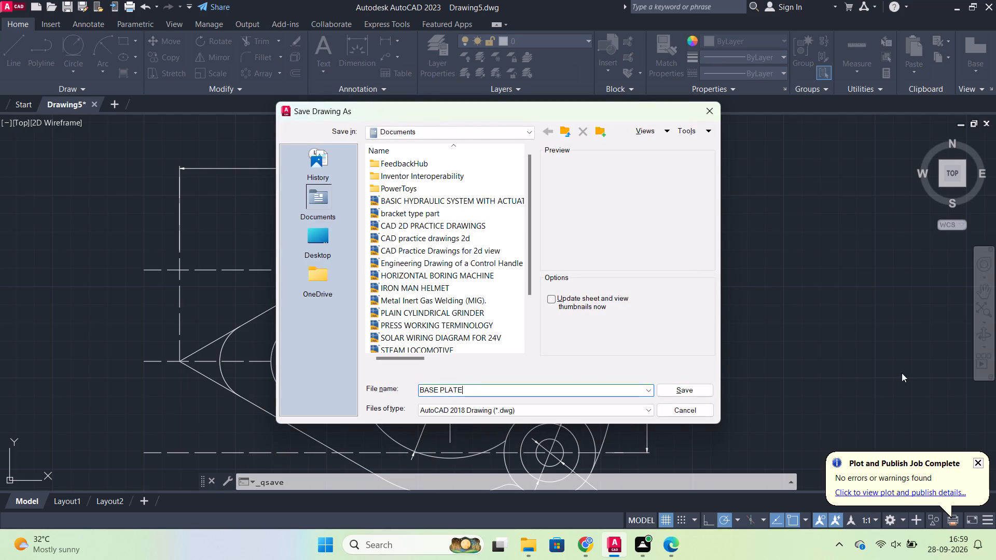
left_click(689, 385)
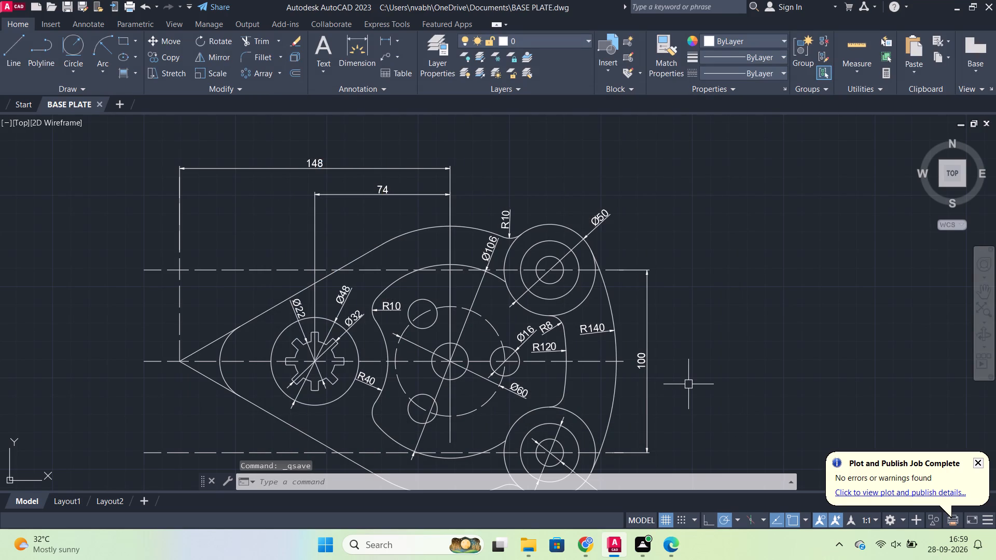
Turn off log file recording with LOGFILEOFF and save the drawing again.
type("LO")
key("g")
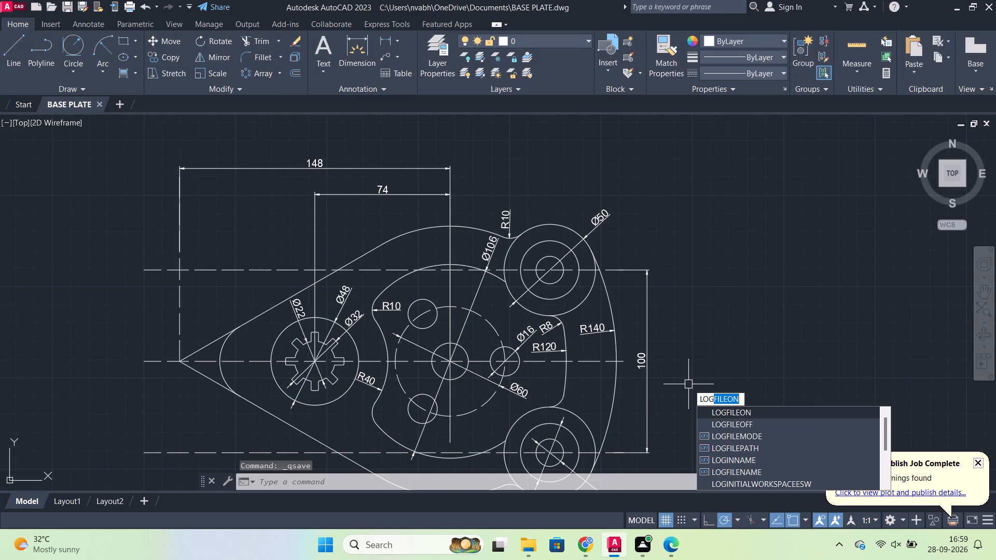
left_click(755, 421)
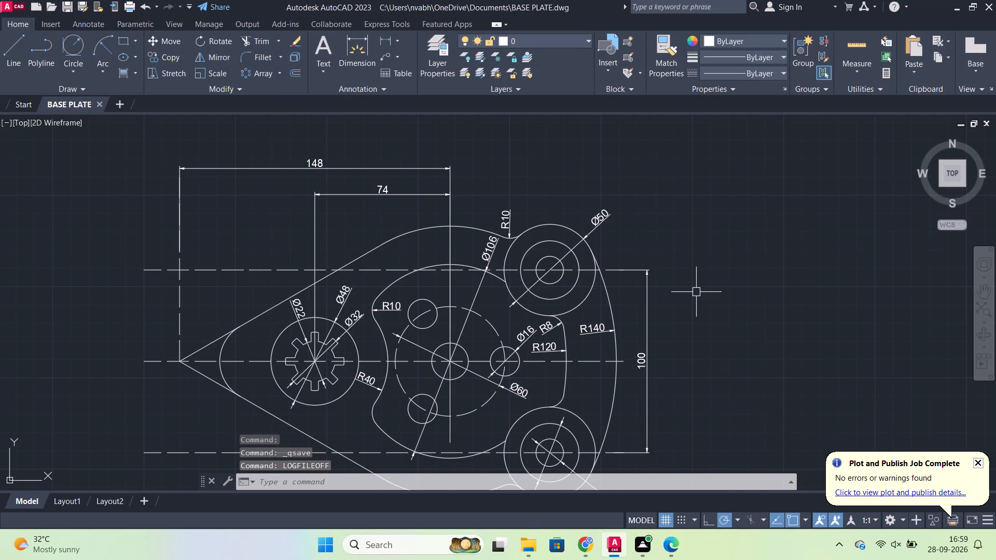
key("ctrl+s")
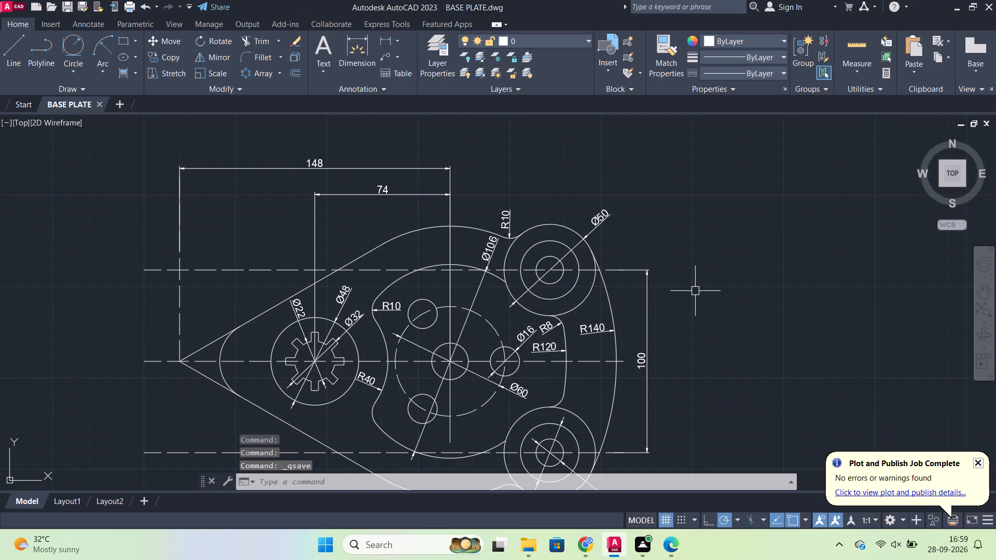
Set up a plot with DWG To PDF.pc3, landscape orientation and a window area enclosing the whole dimensioned plate.
type("PLOT")
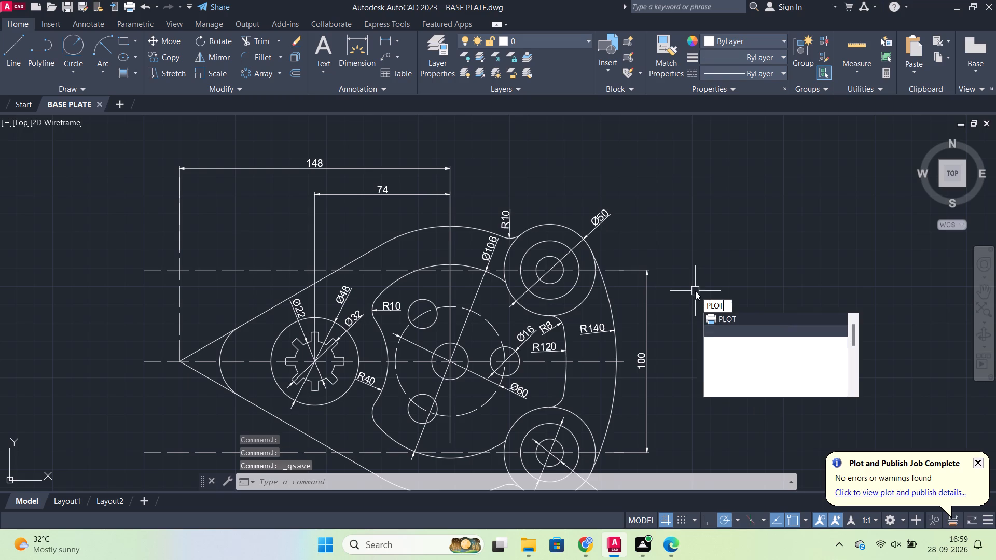
left_click(743, 319)
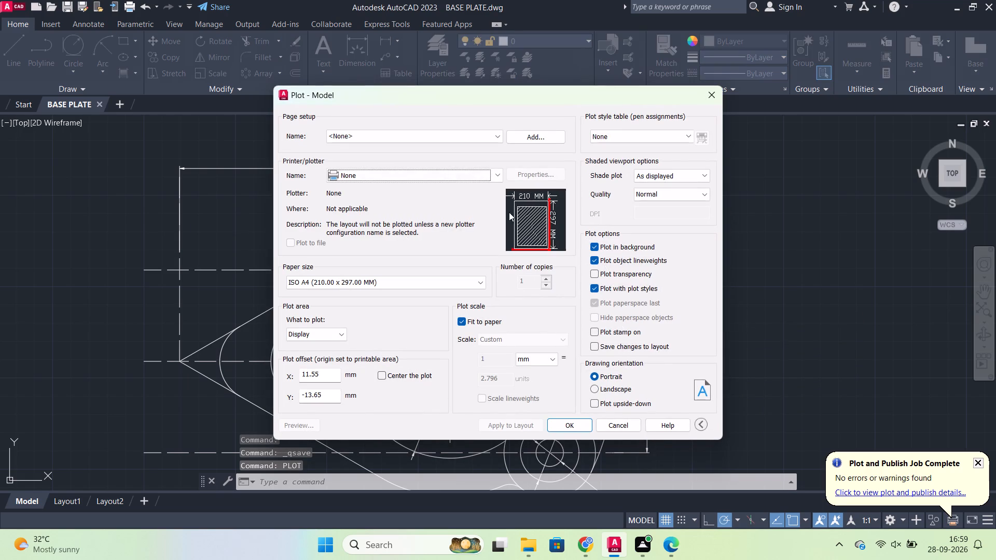
left_click(426, 175)
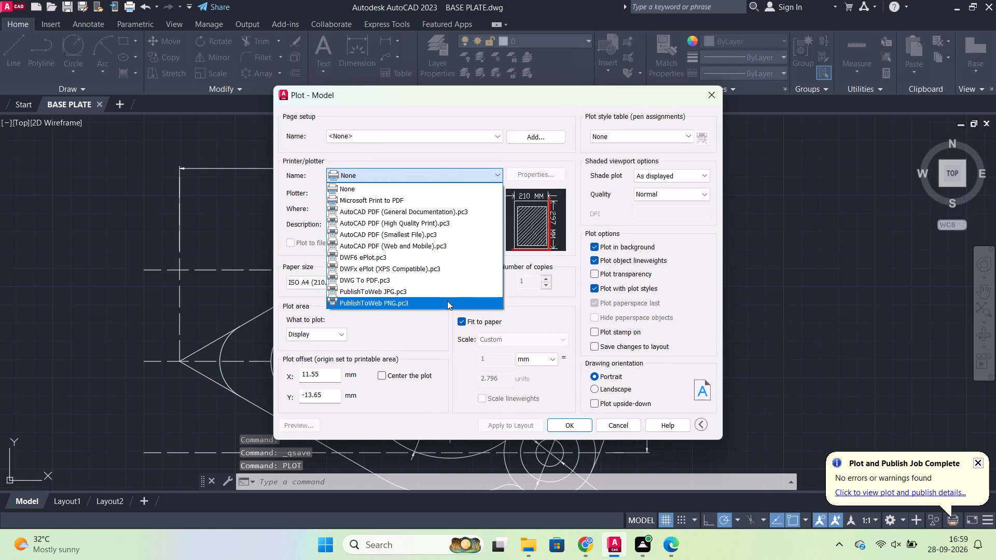
left_click(387, 279)
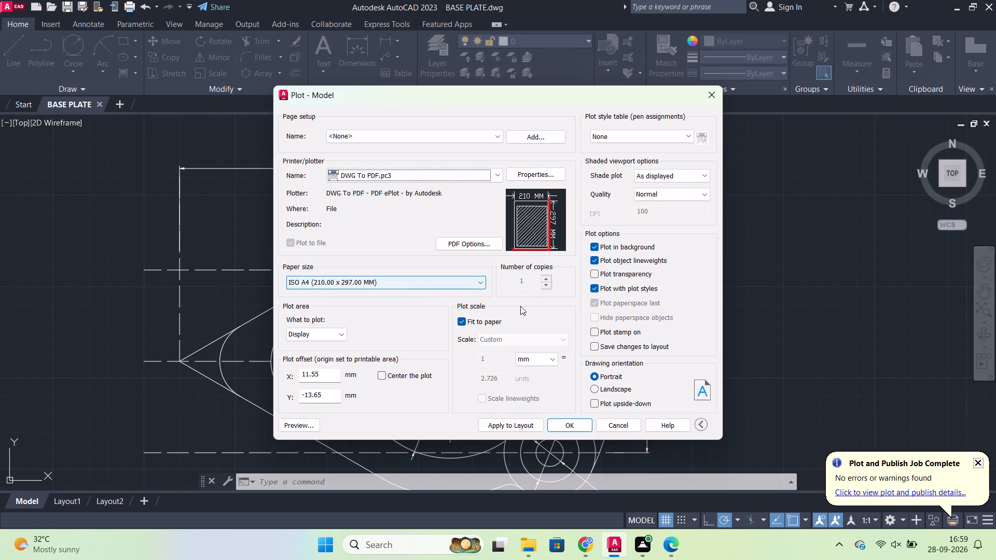
left_click(596, 390)
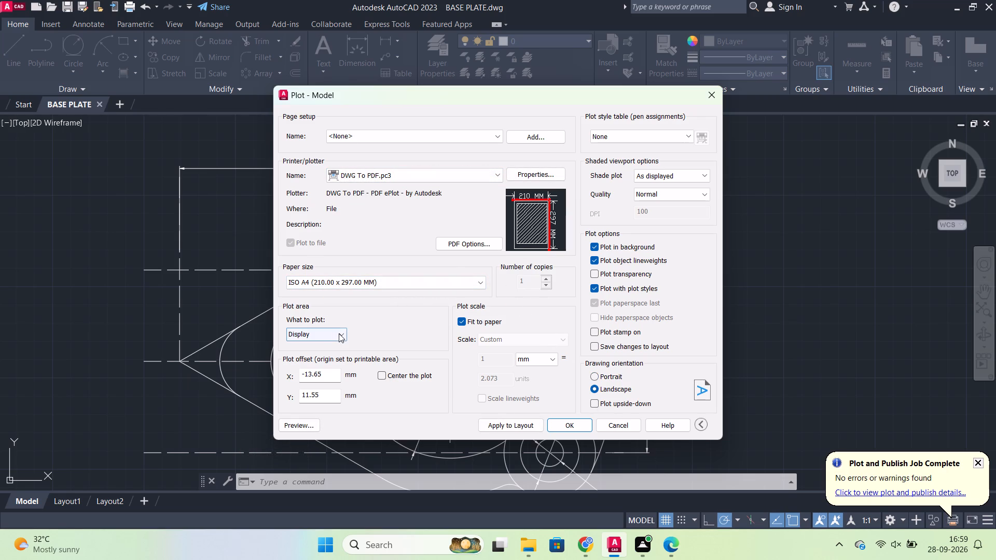
left_click(339, 333)
left_click(325, 373)
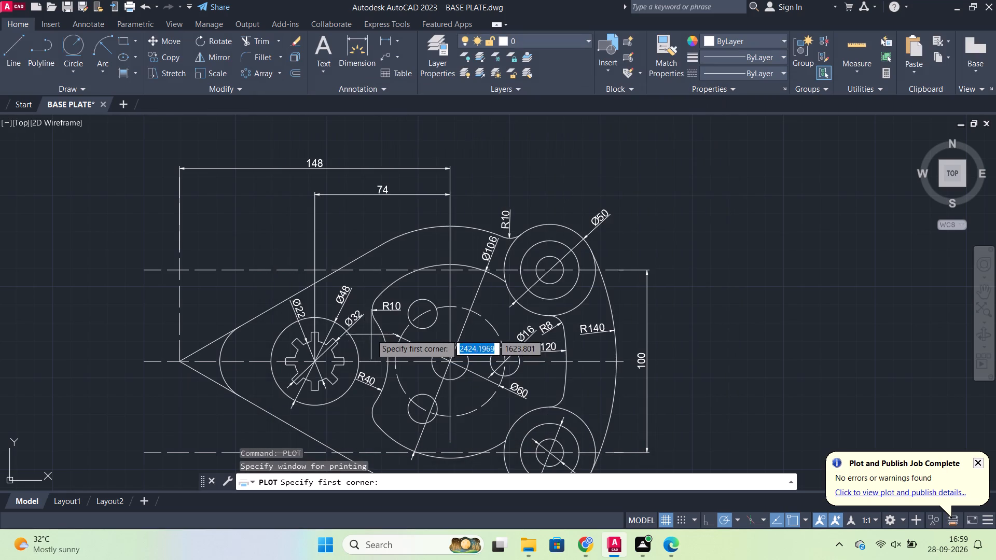
scroll(371, 334, "down", 2)
left_click(245, 255)
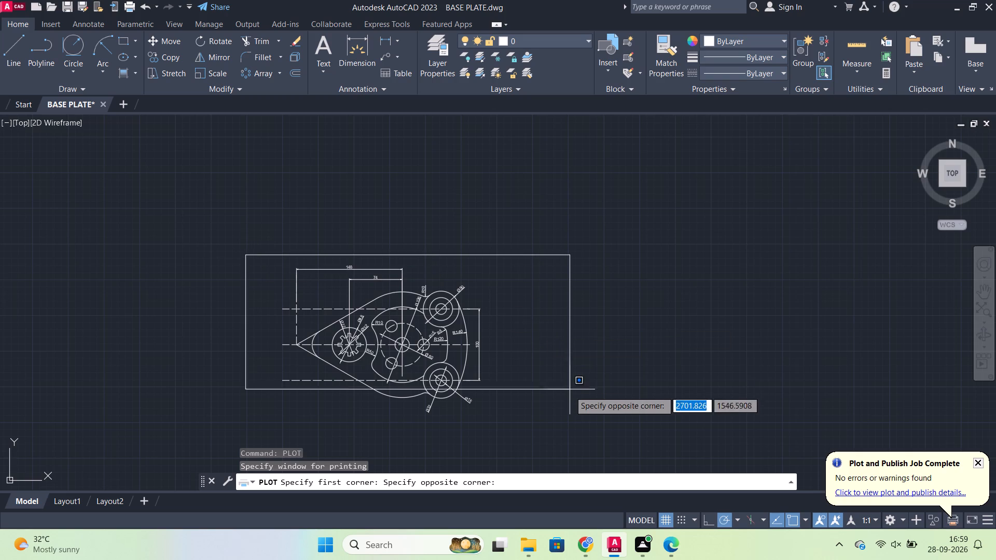
left_click(530, 427)
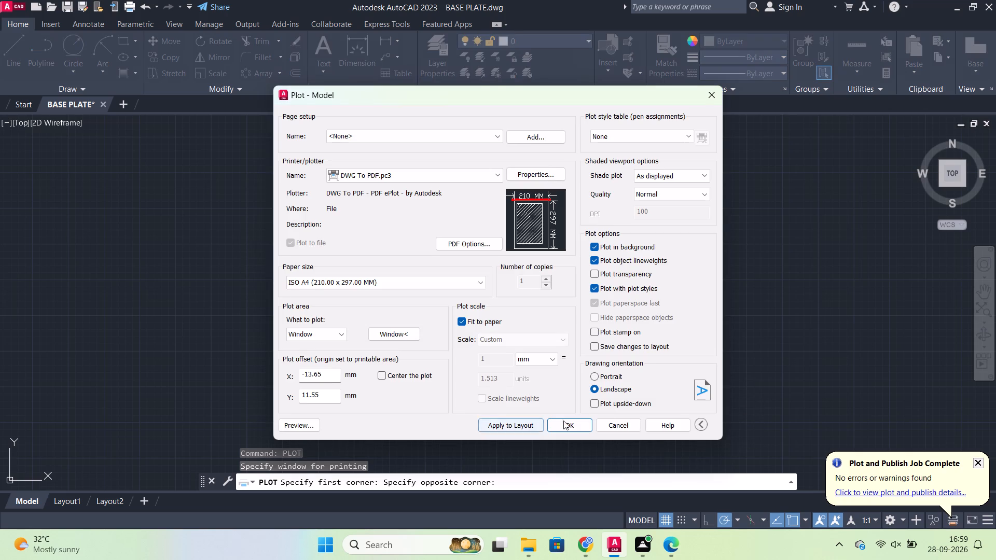
Disable plotting in background and plot the drawing to a PDF file in Documents.
left_click(584, 422)
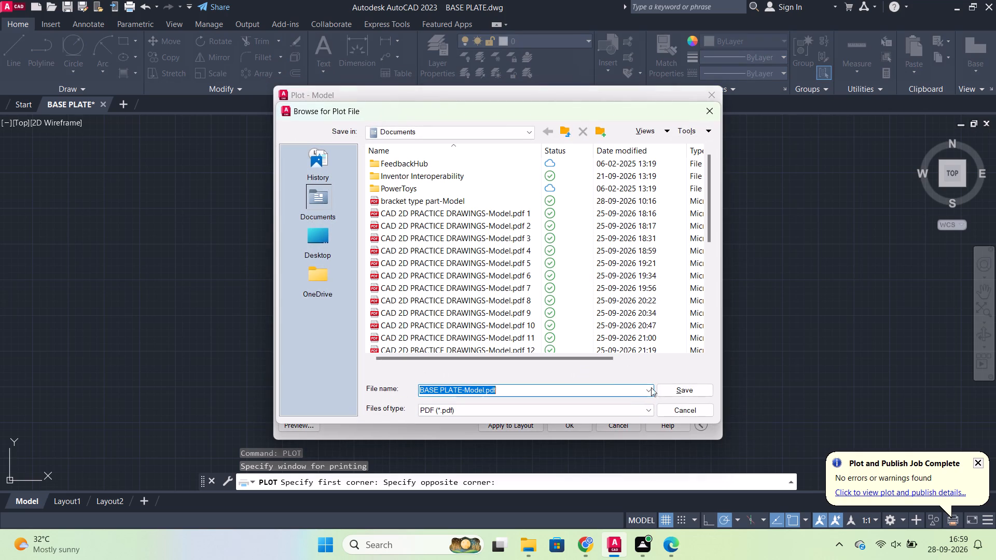
left_click(689, 414)
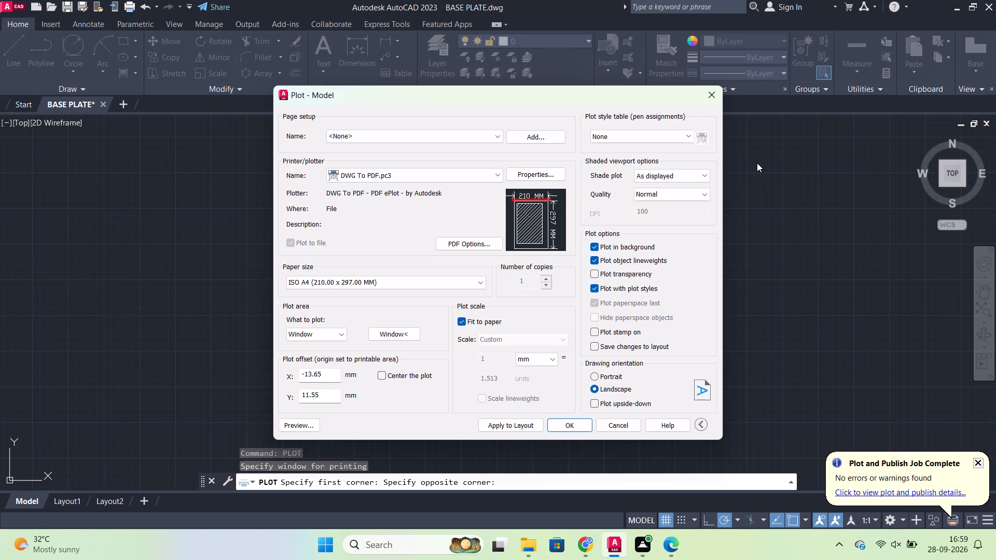
left_click(594, 247)
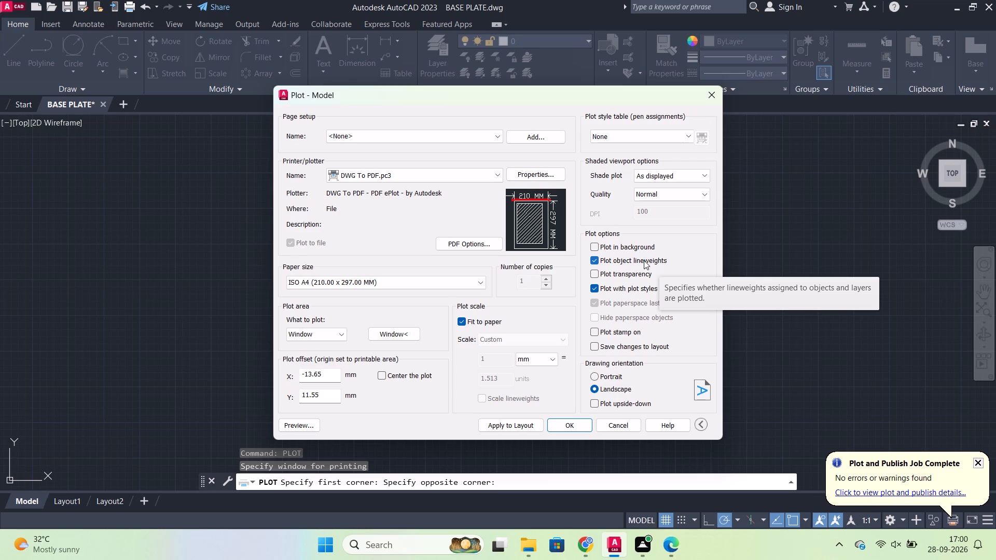
left_click(572, 426)
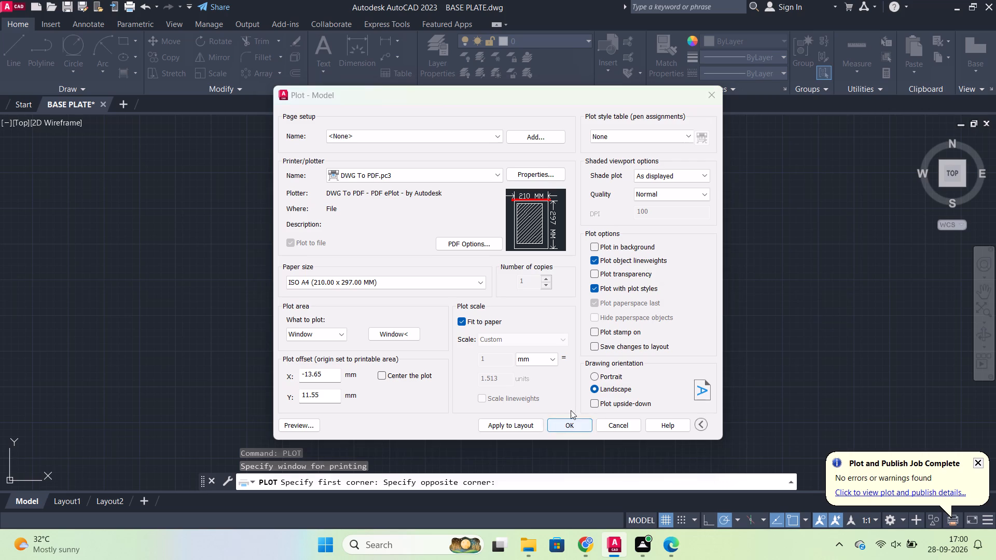
left_click(674, 388)
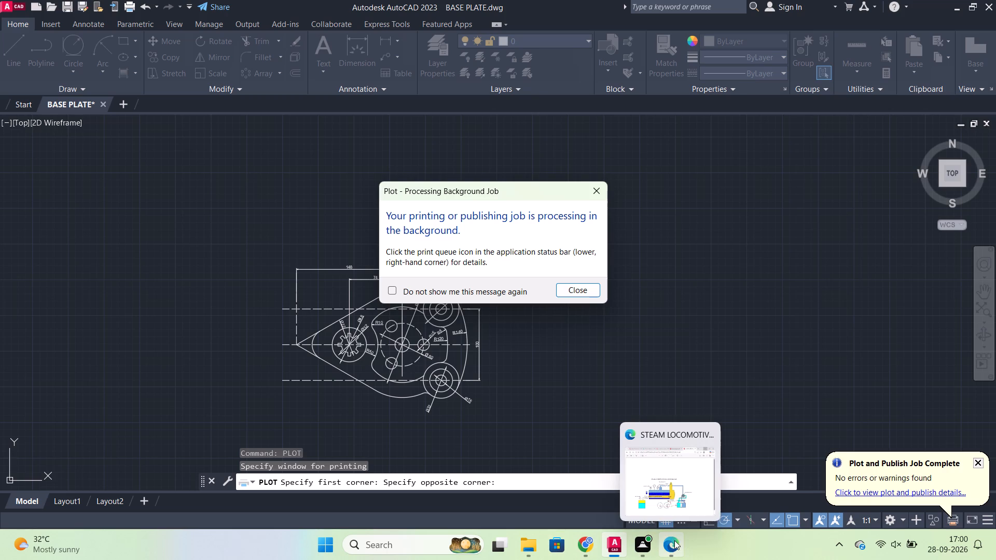
Switch to File Explorer and look through the refreshed Documents folder for the plotted BASE PLATE PDF.
left_click(536, 546)
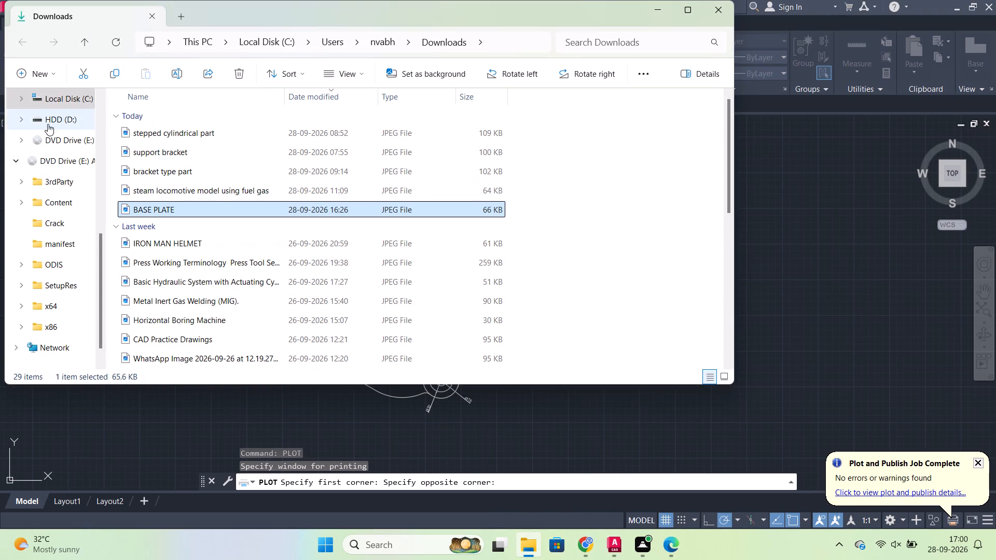
scroll(77, 151, "up", 2)
scroll(59, 202, "up", 2)
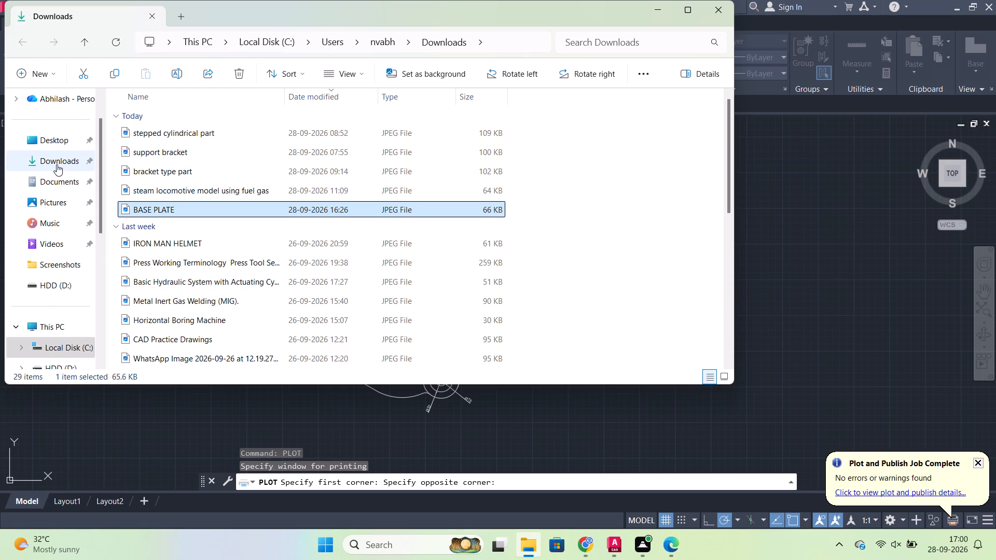
left_click(57, 164)
left_click(61, 183)
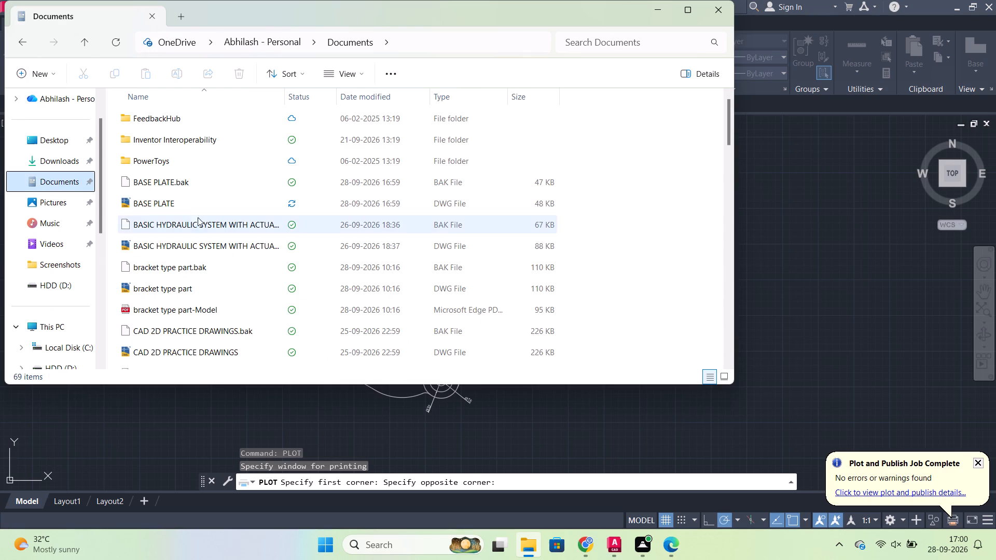
scroll(181, 306, "up", 2)
left_click(112, 41)
scroll(213, 205, "down", 5)
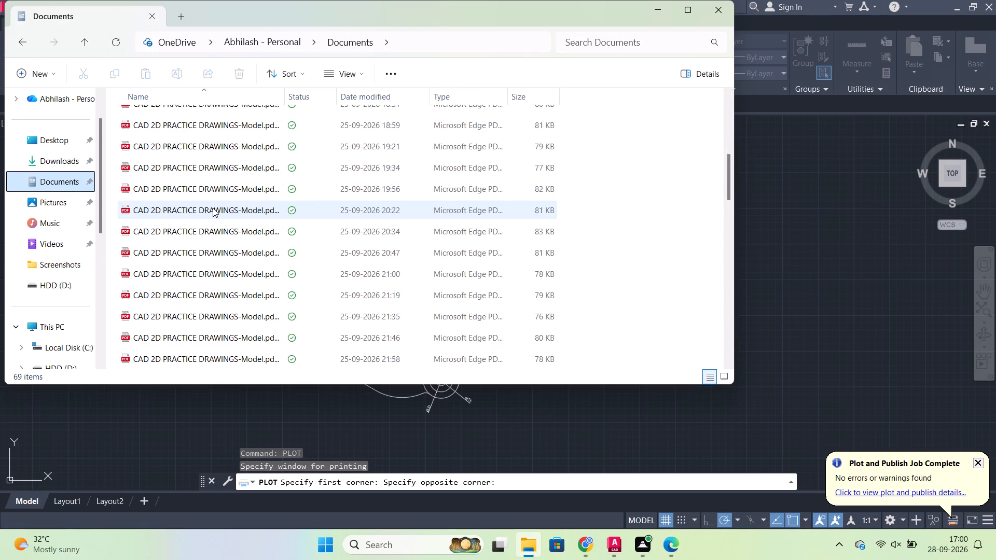
scroll(213, 208, "down", 8)
scroll(216, 249, "down", 5)
scroll(216, 250, "up", 12)
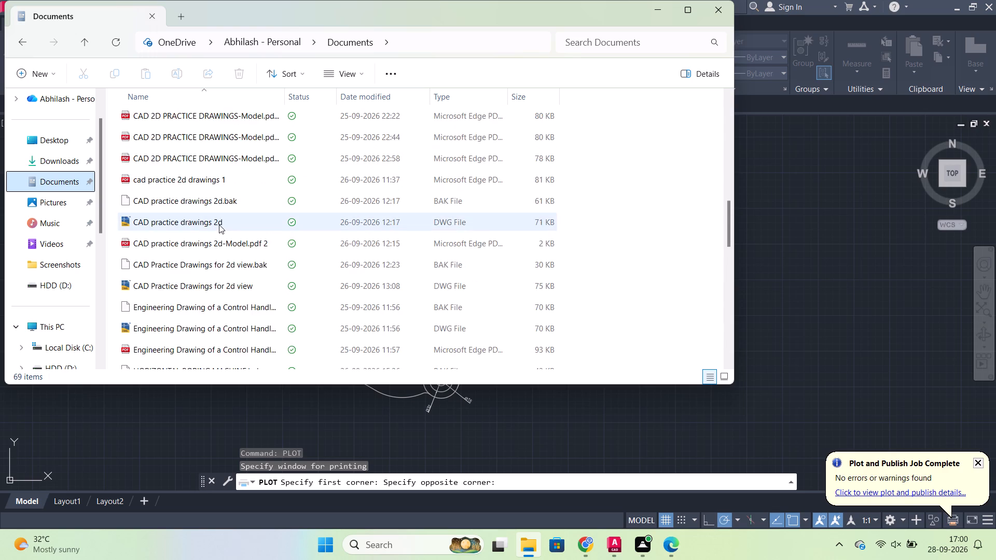
scroll(219, 225, "up", 10)
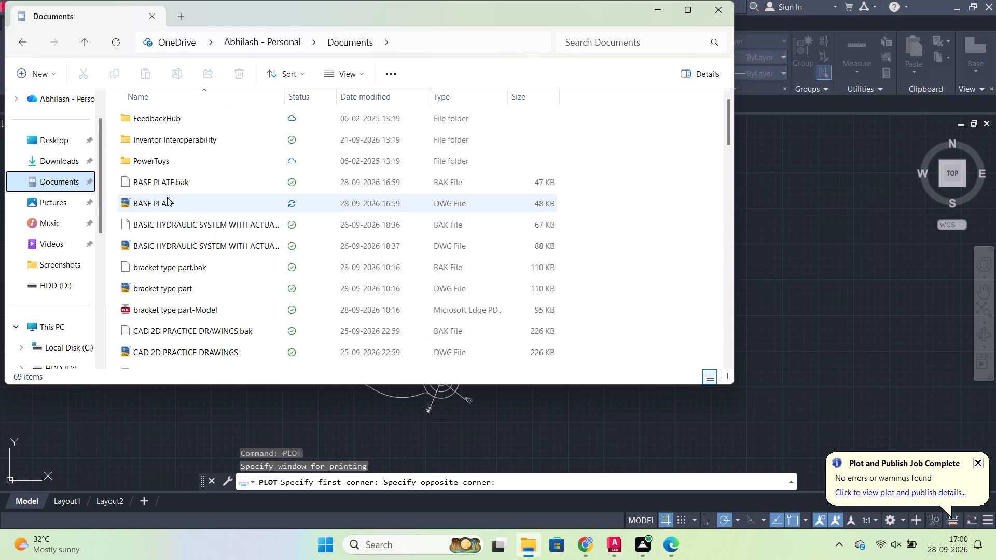
left_click(27, 42)
left_click(58, 41)
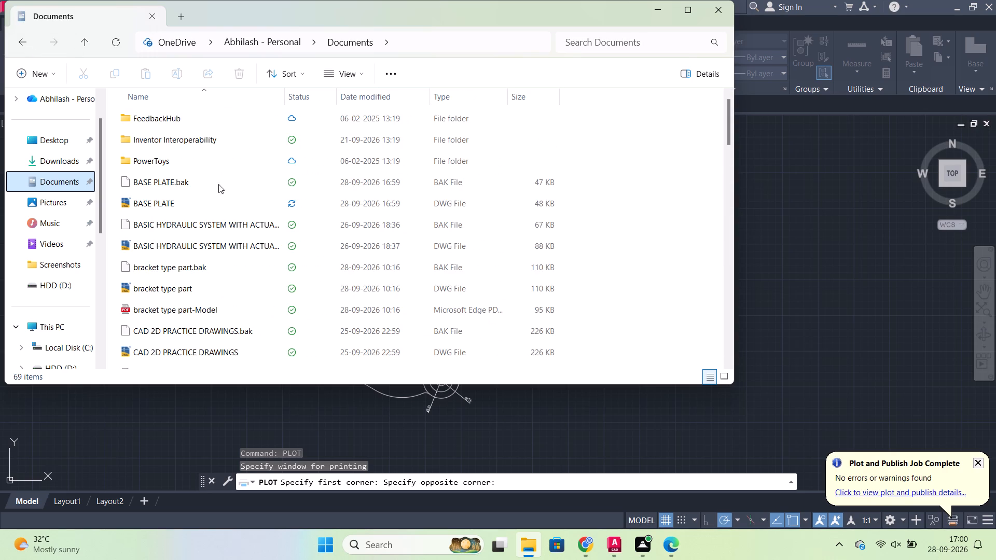
left_click(112, 40)
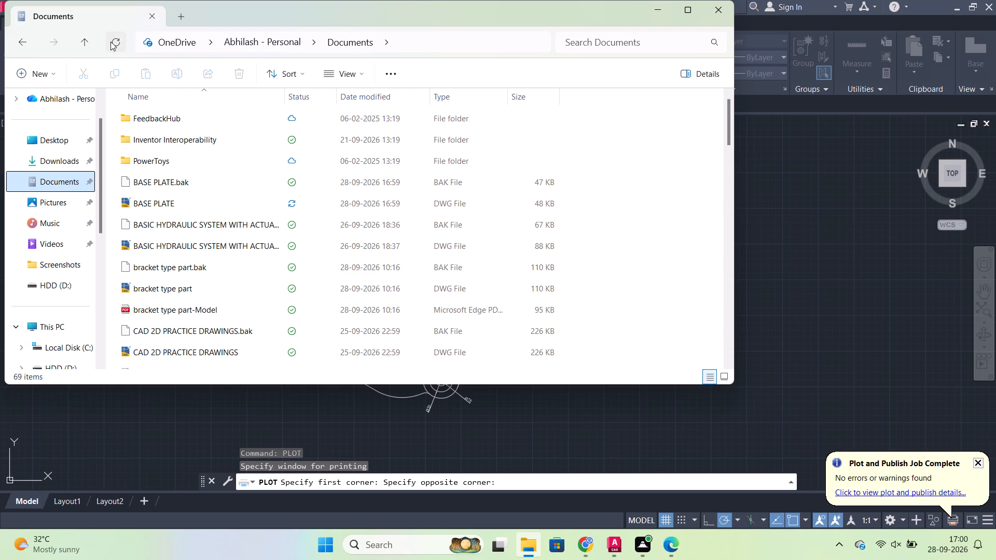